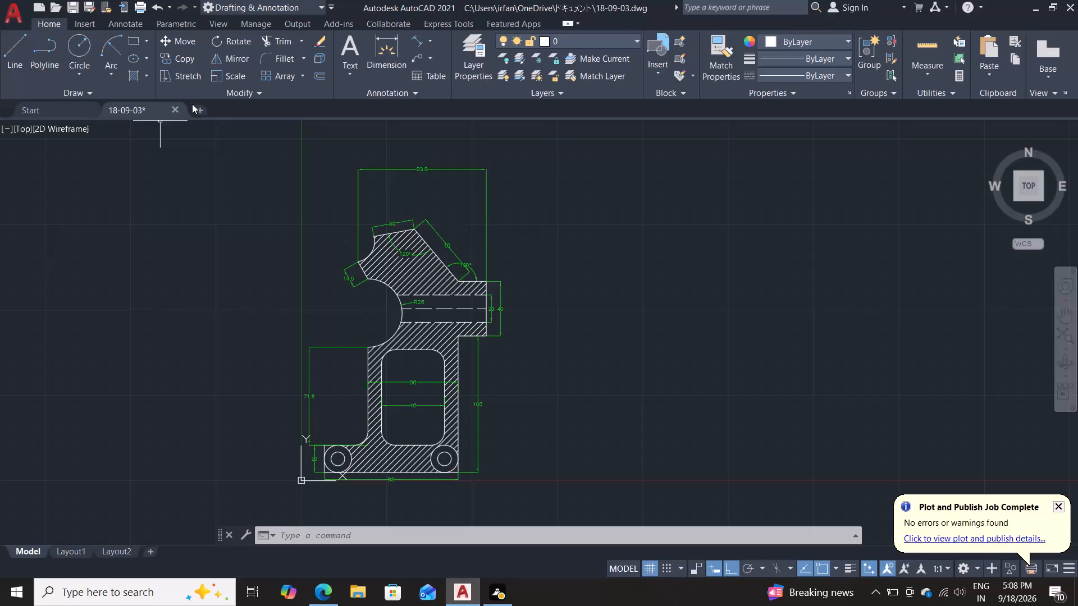
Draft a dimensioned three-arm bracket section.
Create a new blank drawing alongside the open 18-09-03 drawing.
left_click(197, 104)
left_click(198, 105)
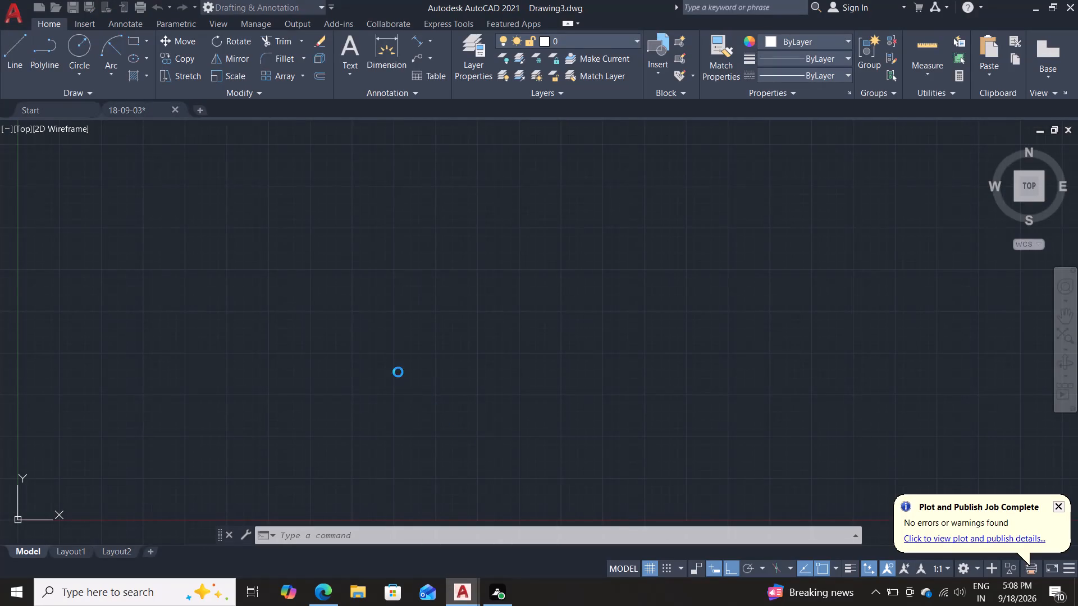
Configure the drawing units to decimal length with 0.0 precision and millimeters as the insertion scale.
type("un")
key("Return")
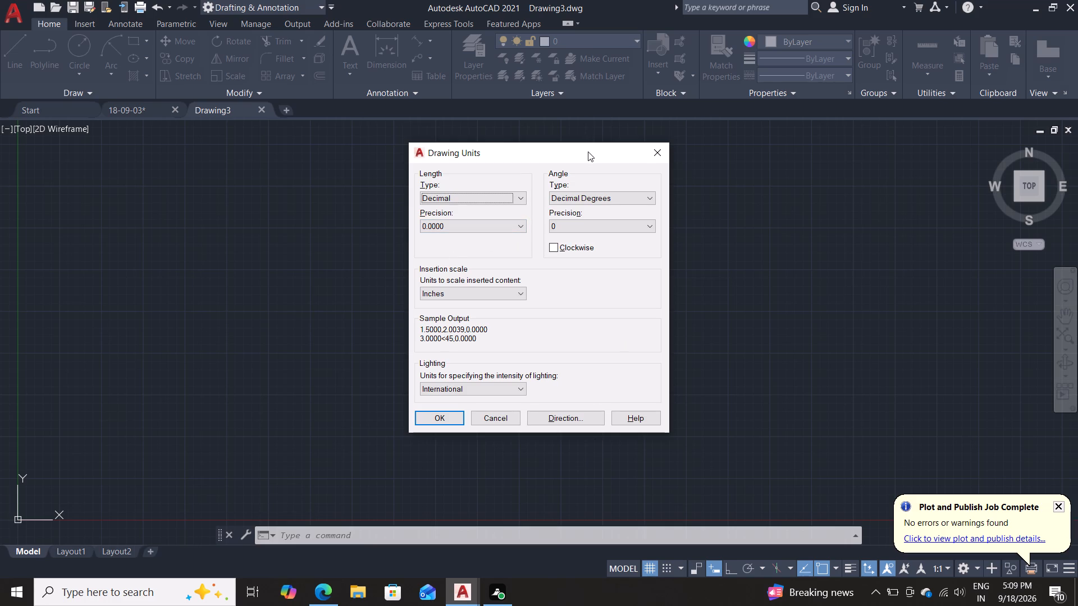
left_click(471, 197)
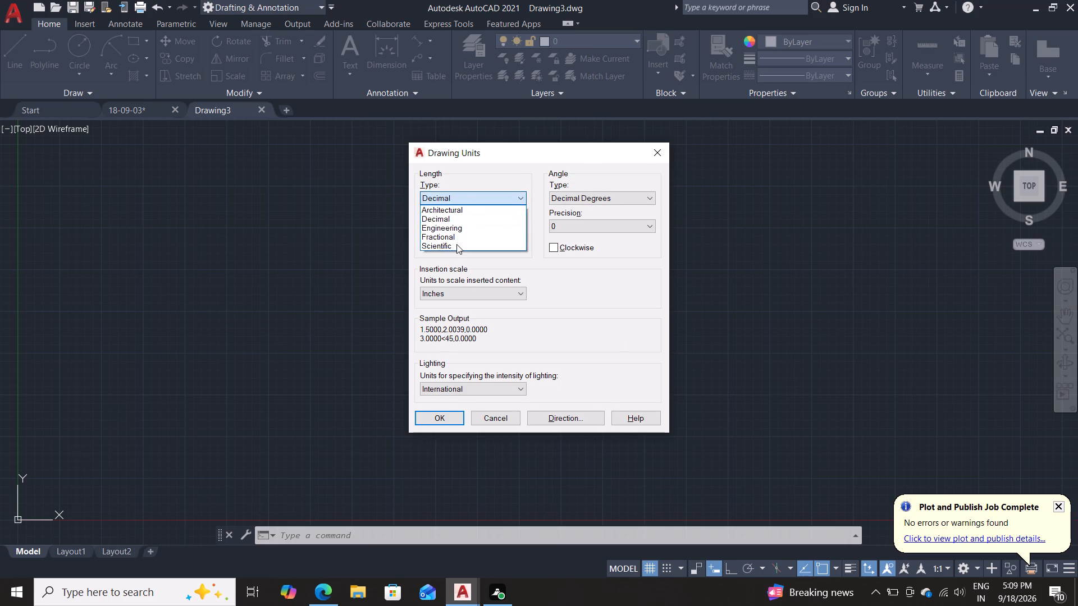
left_click(458, 221)
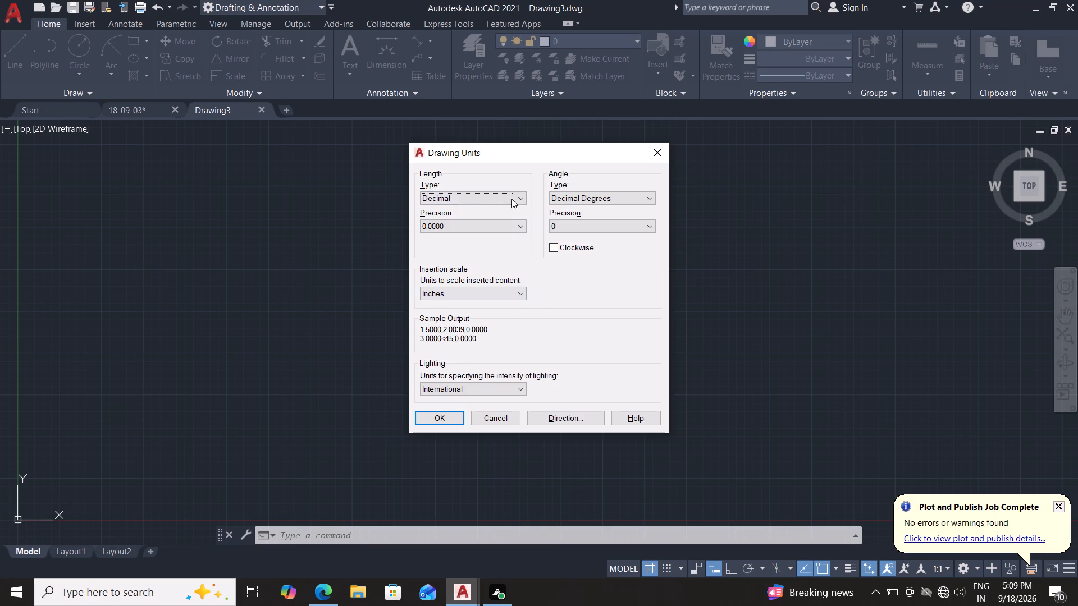
left_click(512, 228)
left_click(486, 246)
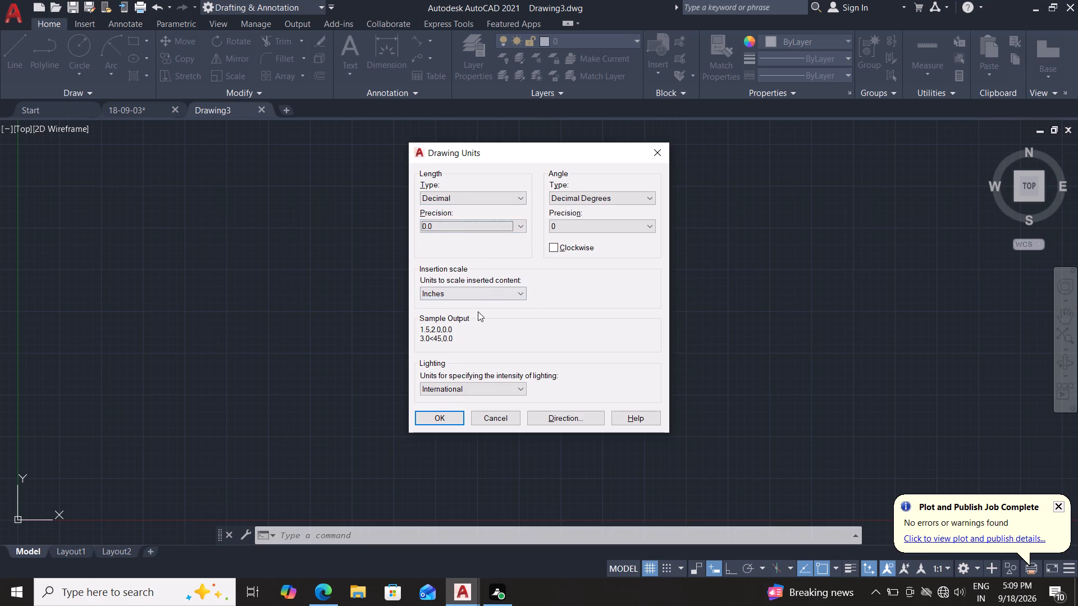
left_click(485, 297)
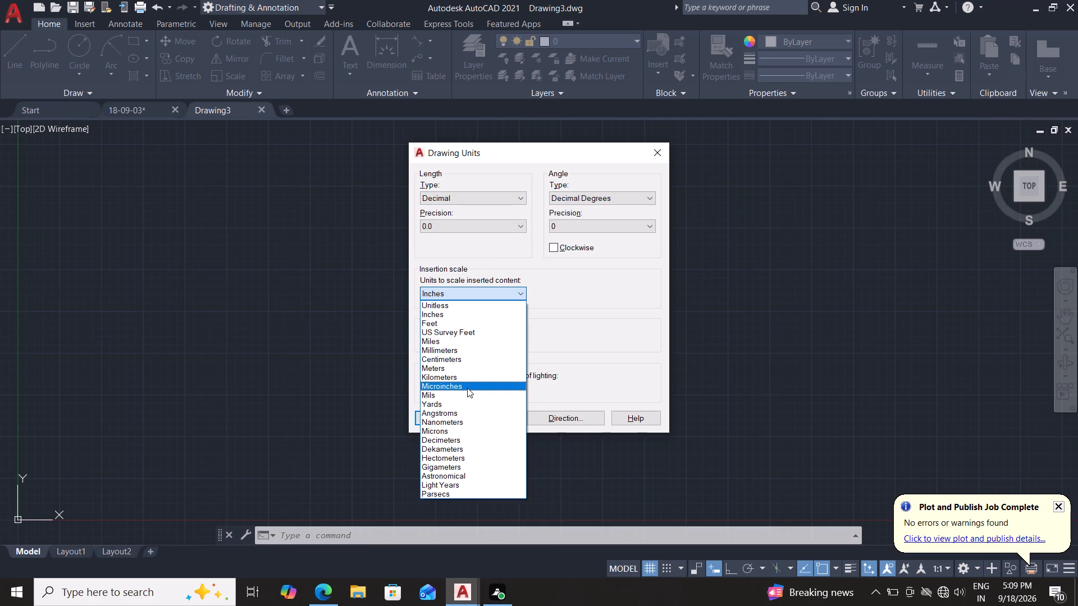
left_click(467, 354)
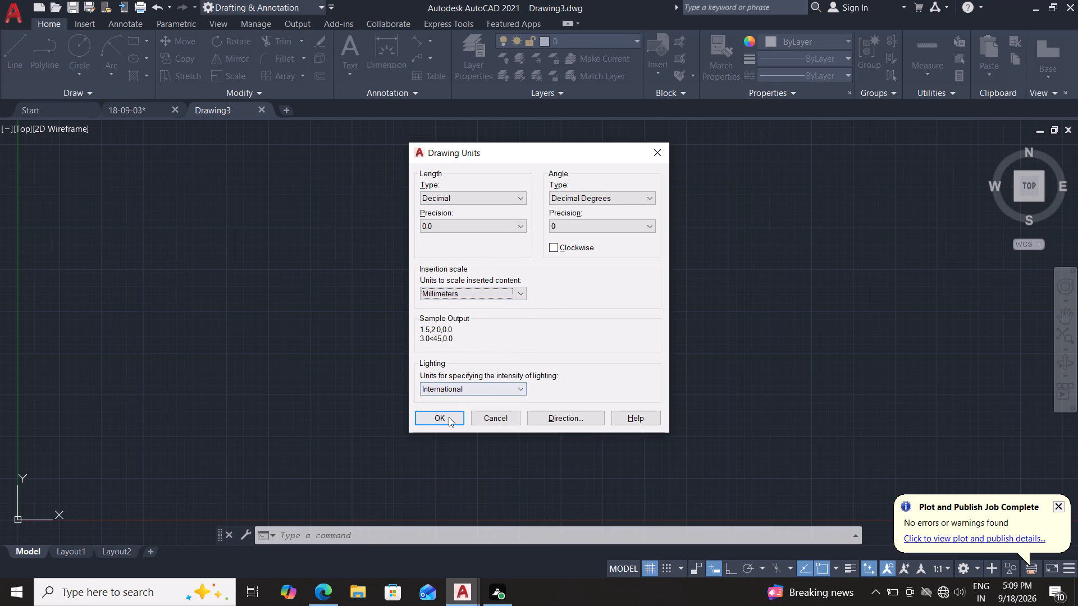
left_click(449, 417)
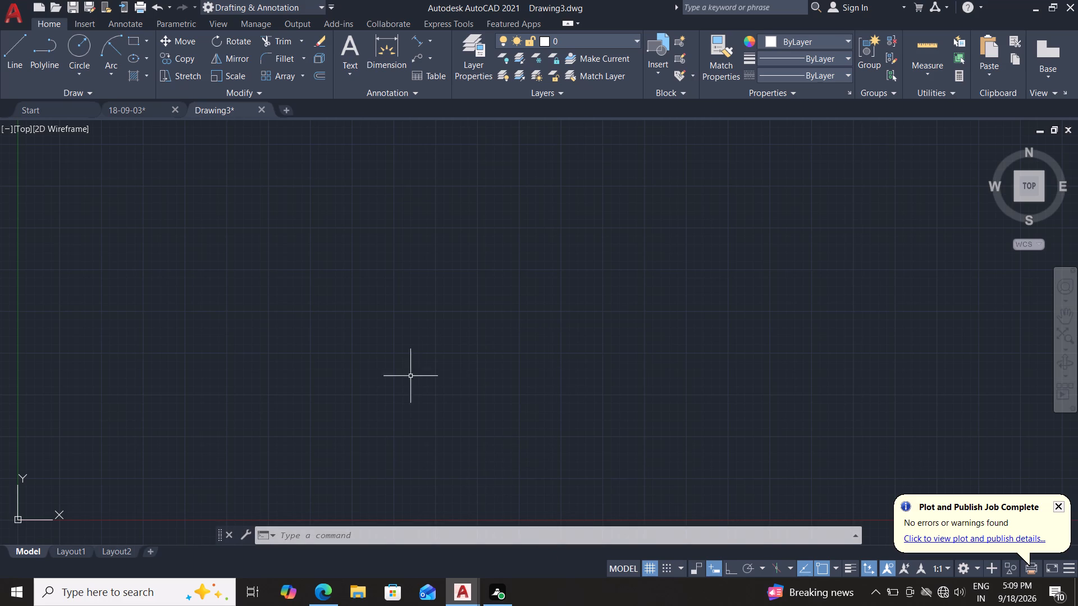
Open the Standard dimension style for modification.
key("d")
key("Return")
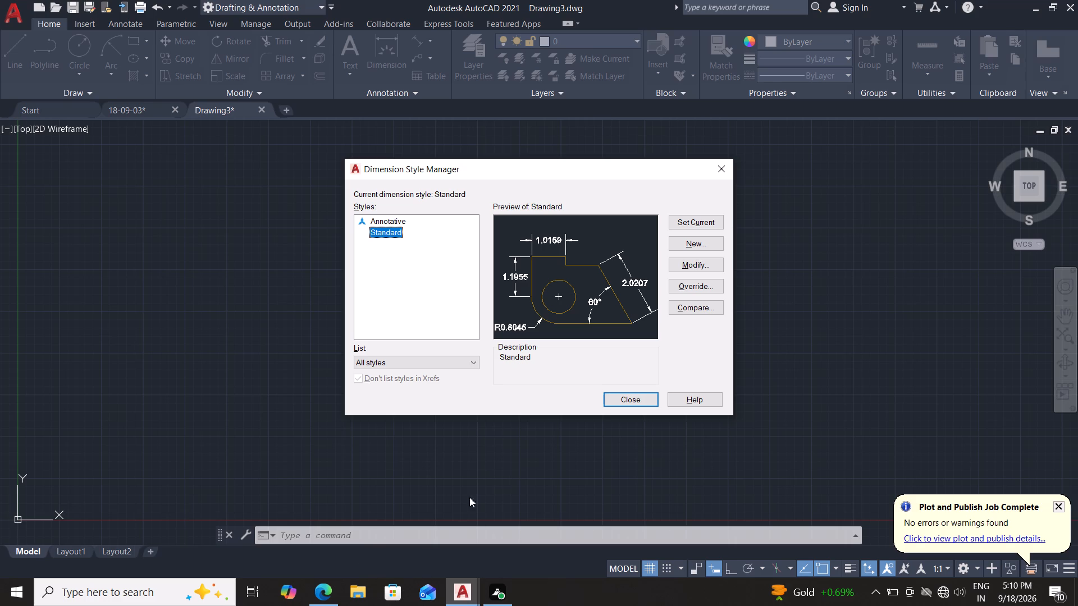
left_click(684, 264)
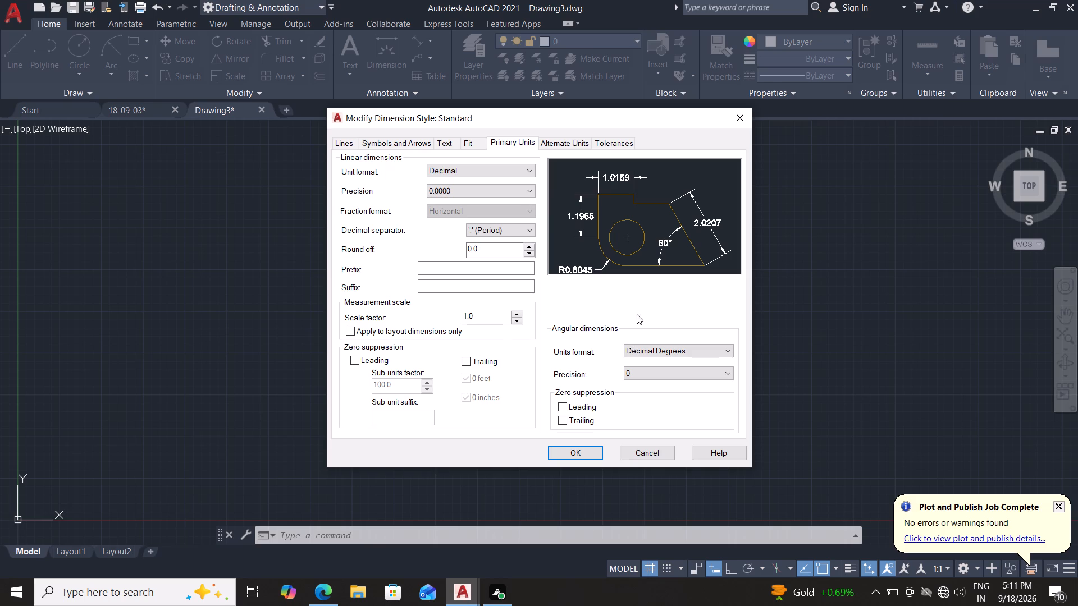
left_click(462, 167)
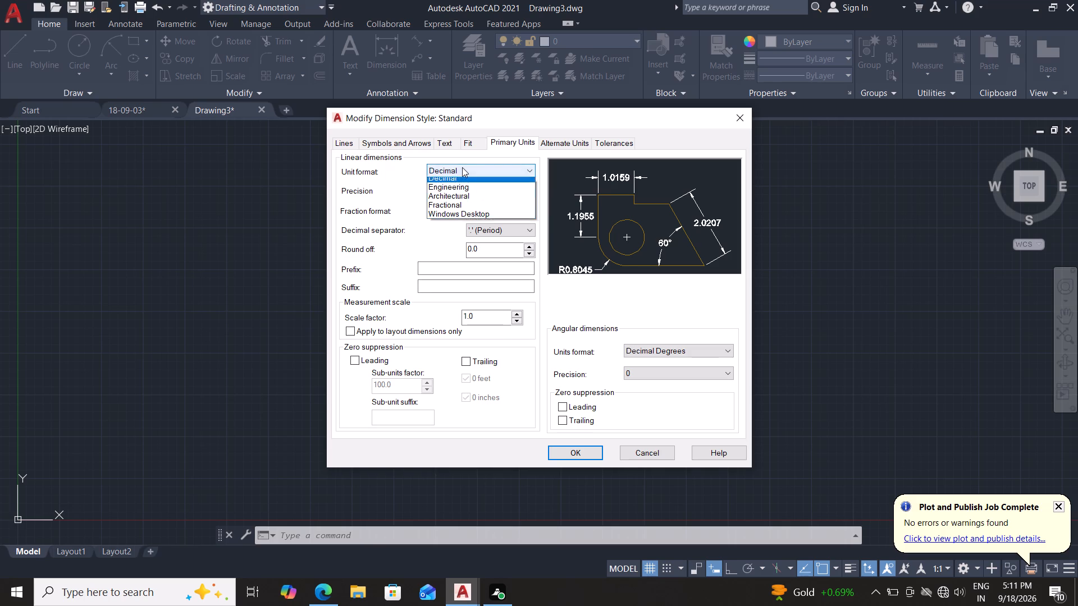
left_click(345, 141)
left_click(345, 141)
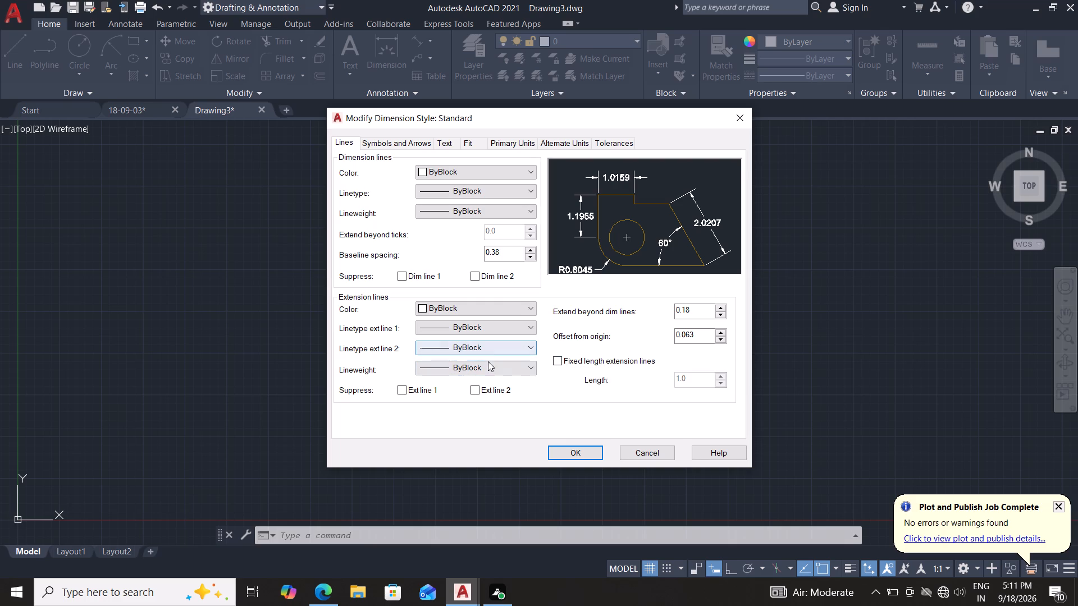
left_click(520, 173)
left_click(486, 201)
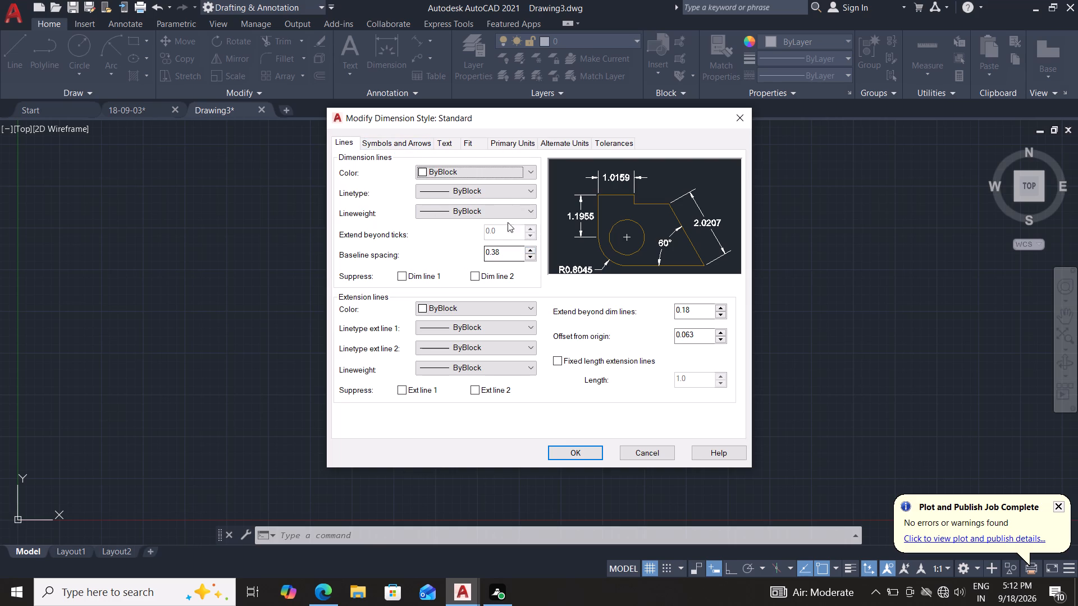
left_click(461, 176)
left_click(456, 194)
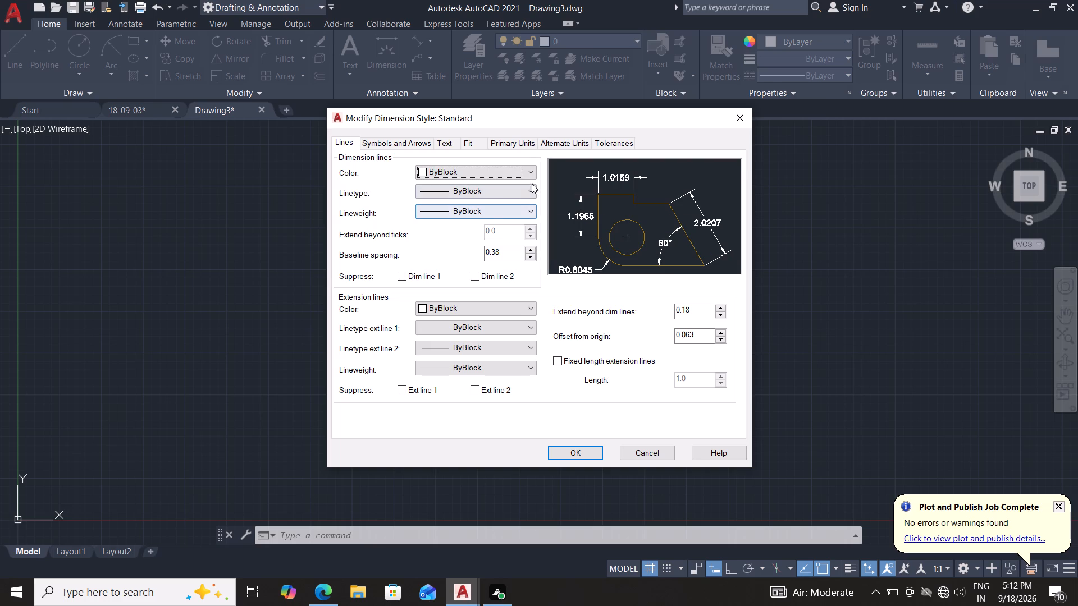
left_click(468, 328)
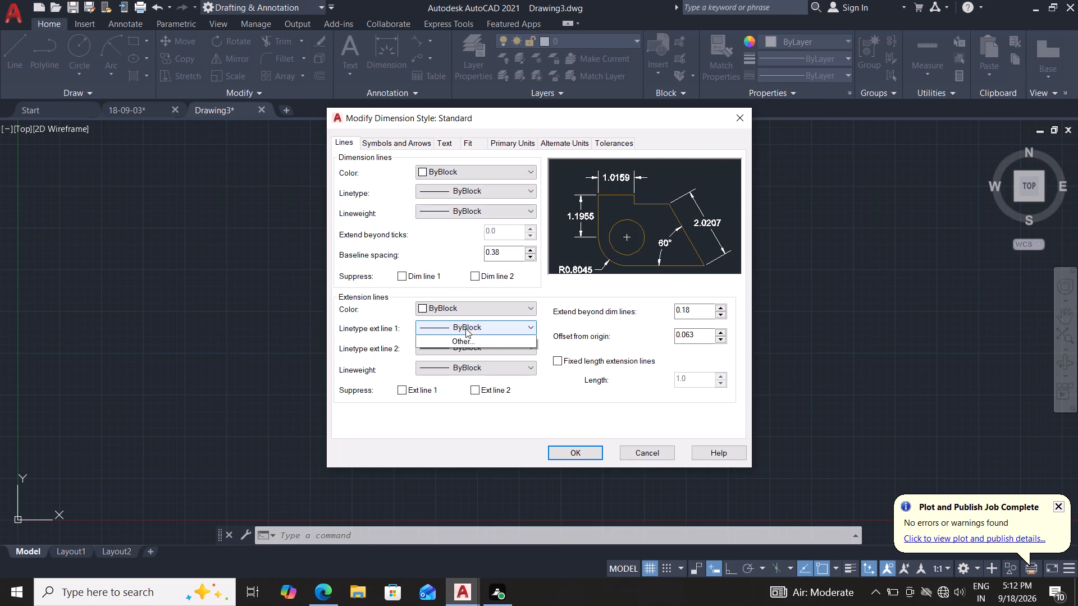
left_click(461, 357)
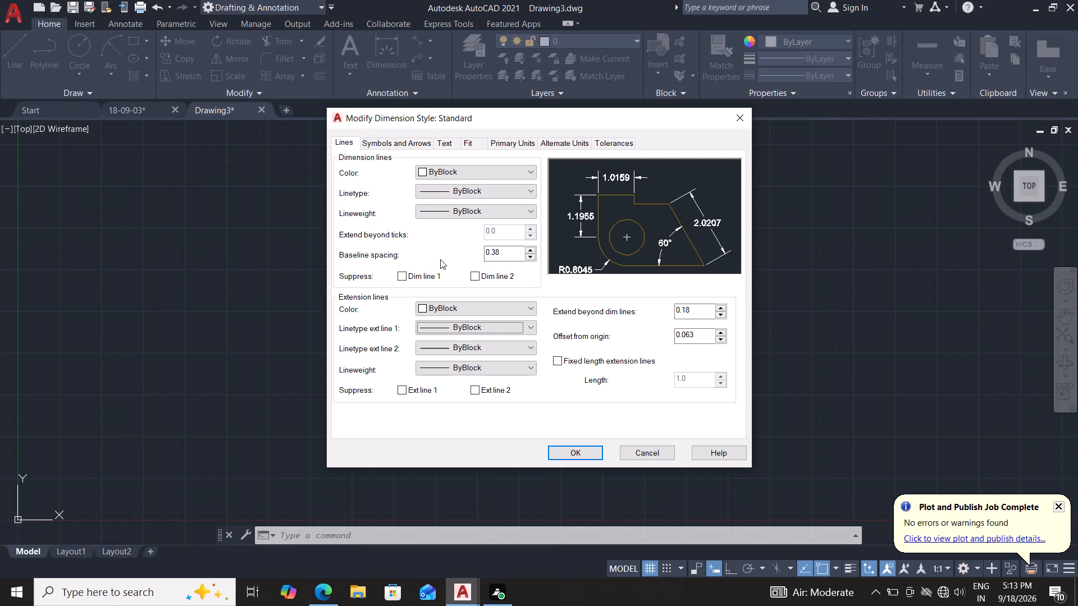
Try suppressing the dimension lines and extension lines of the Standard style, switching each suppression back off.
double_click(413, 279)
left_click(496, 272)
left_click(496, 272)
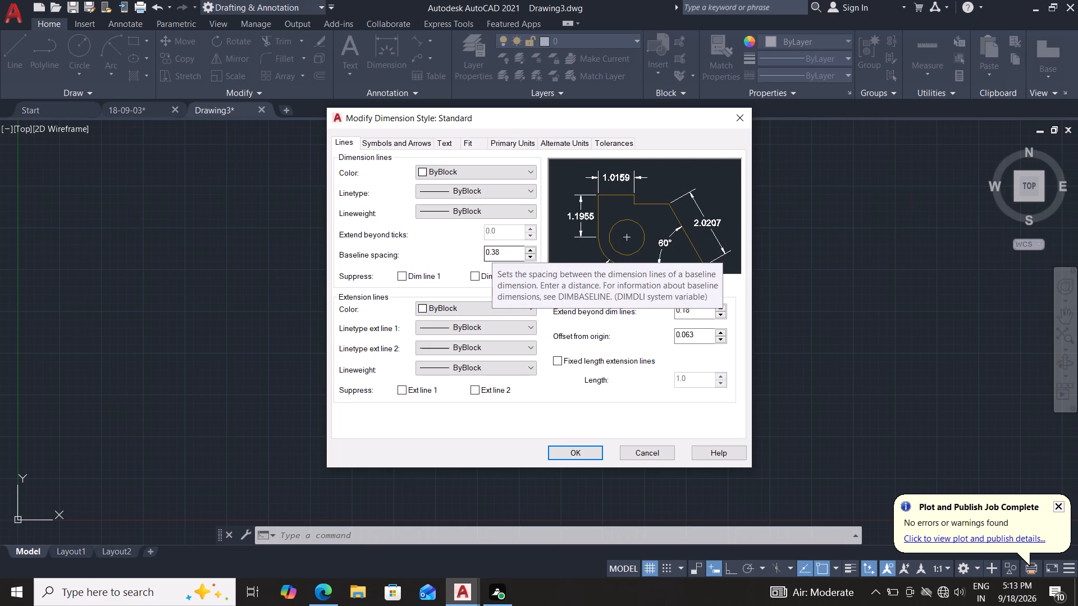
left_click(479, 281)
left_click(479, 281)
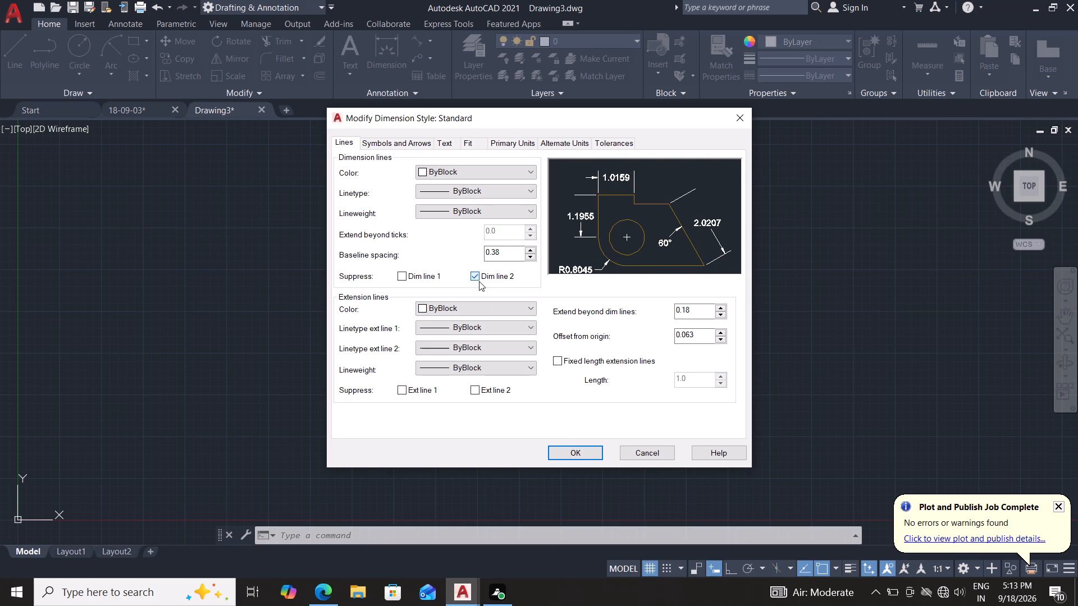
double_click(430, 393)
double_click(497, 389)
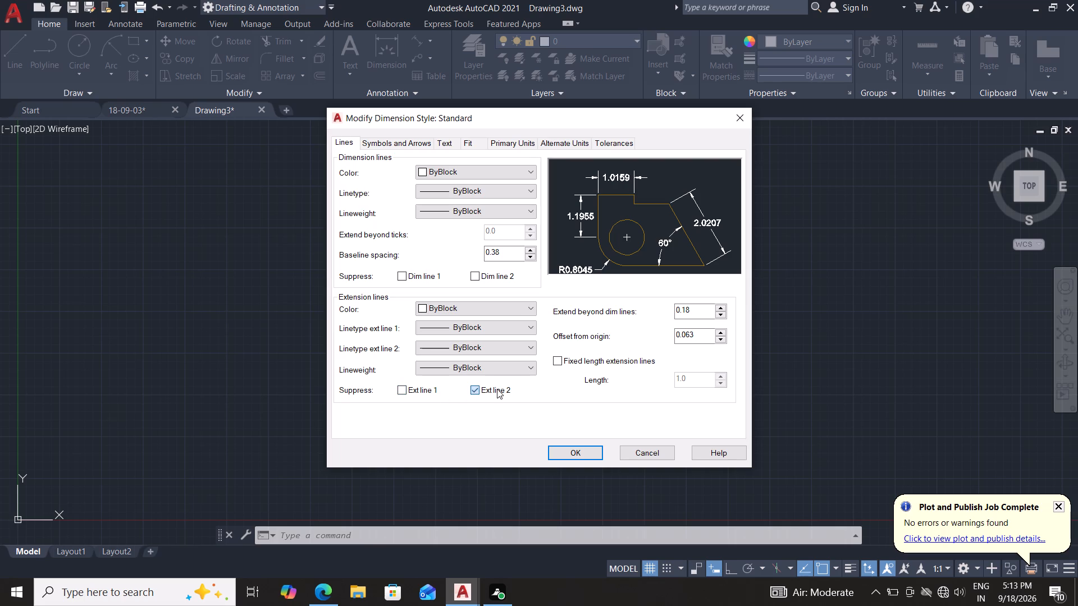
Set the Standard dimension style's arrow size to 3.
left_click(406, 145)
left_click_drag(374, 275, 276, 275)
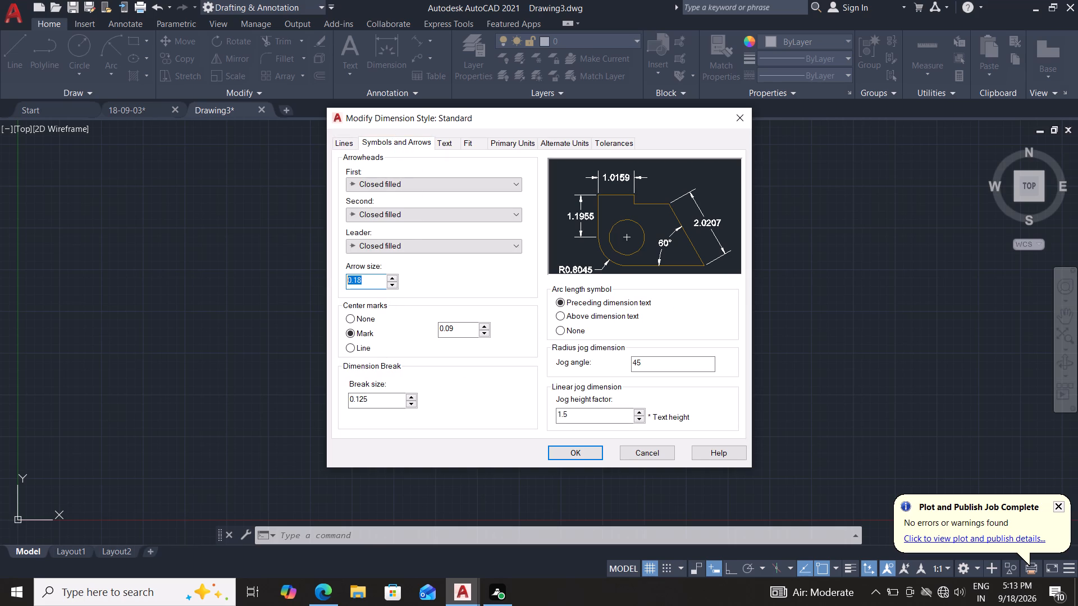
left_click_drag(276, 275, 273, 274)
key("3")
key("Return")
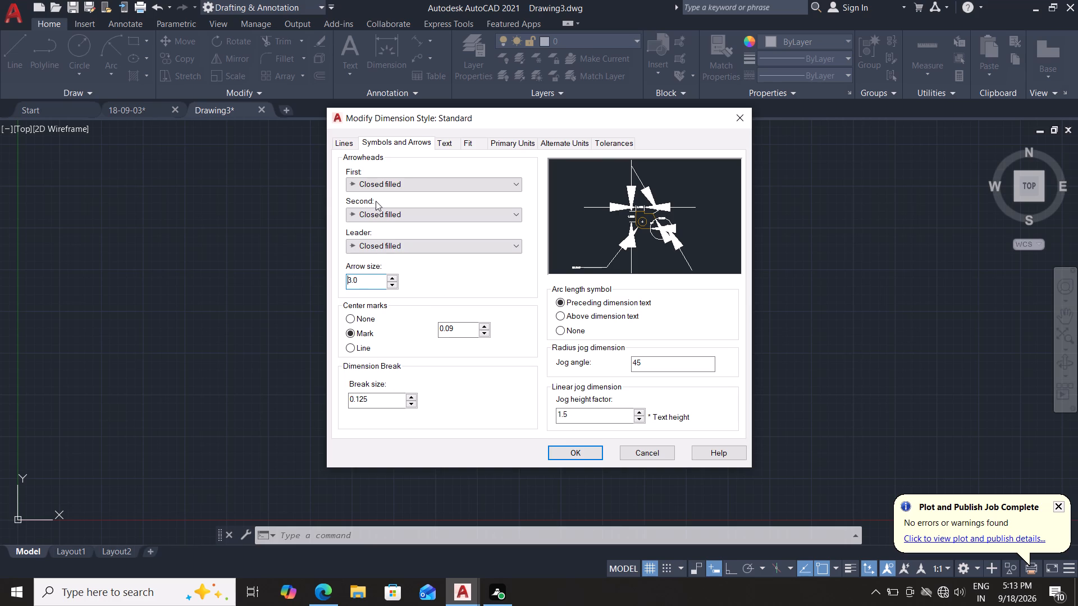
Set the Standard dimension style's text height to 3.
left_click(446, 141)
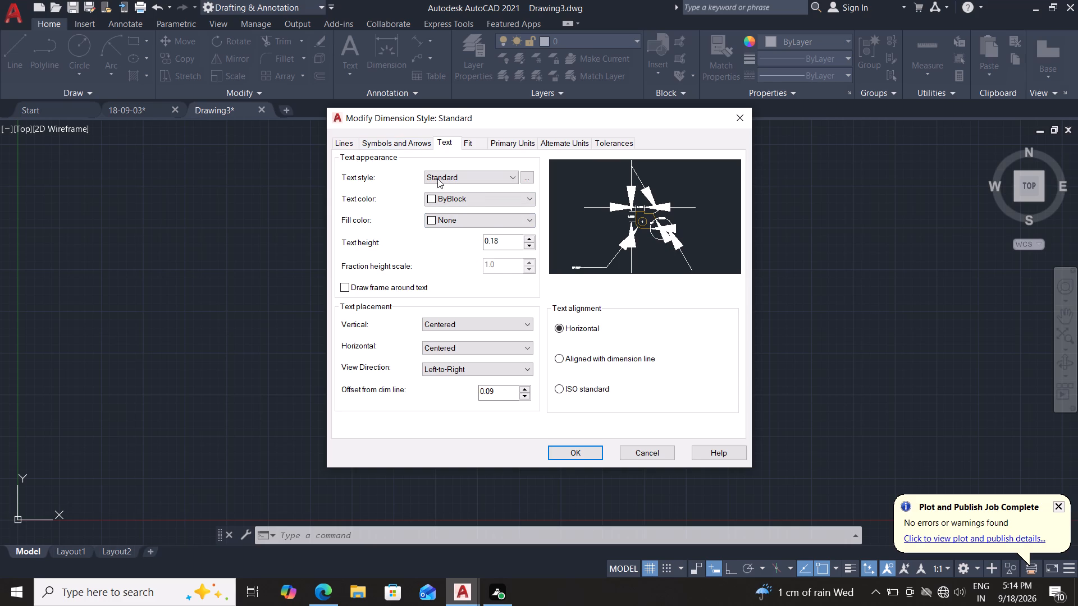
left_click_drag(513, 241, 313, 241)
key("3")
key("Return")
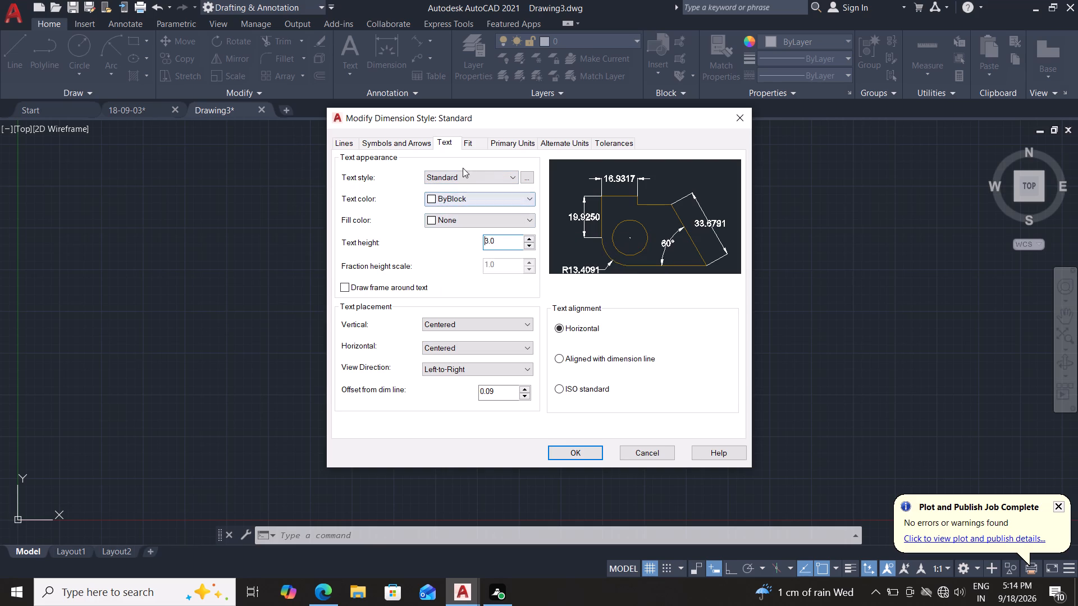
Set the primary units' linear dimension precision to 0.0 and apply the Standard dimension style changes.
left_click(476, 145)
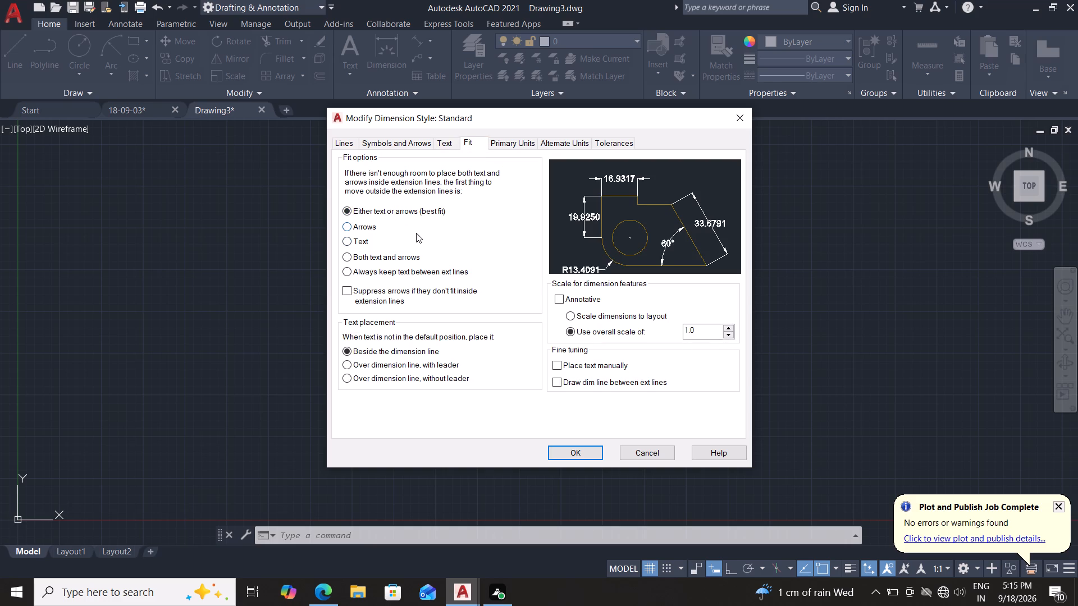
left_click(508, 141)
left_click(463, 199)
left_click(468, 192)
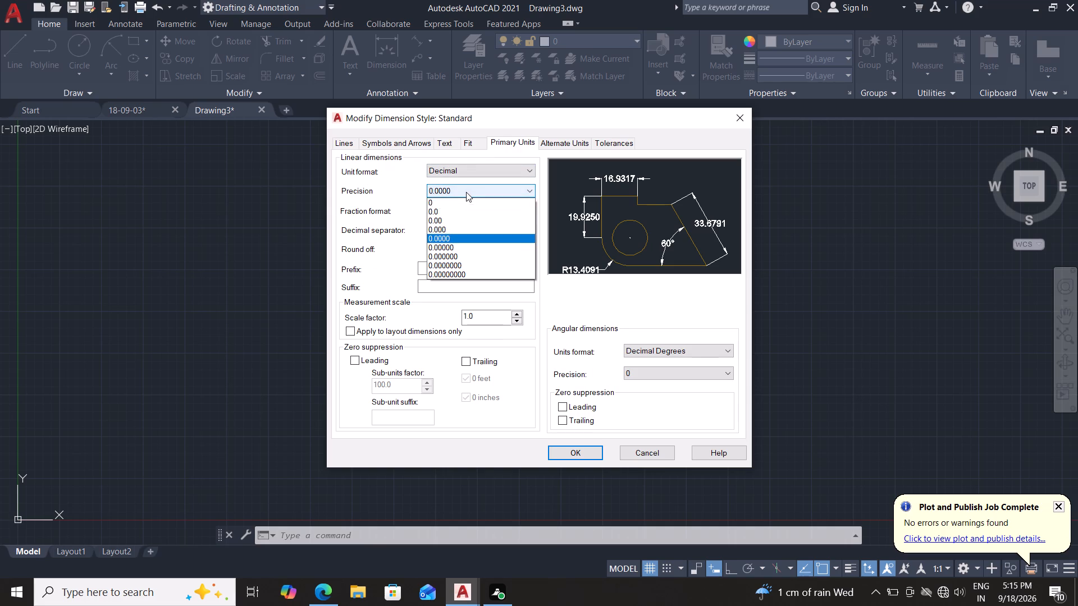
left_click(454, 208)
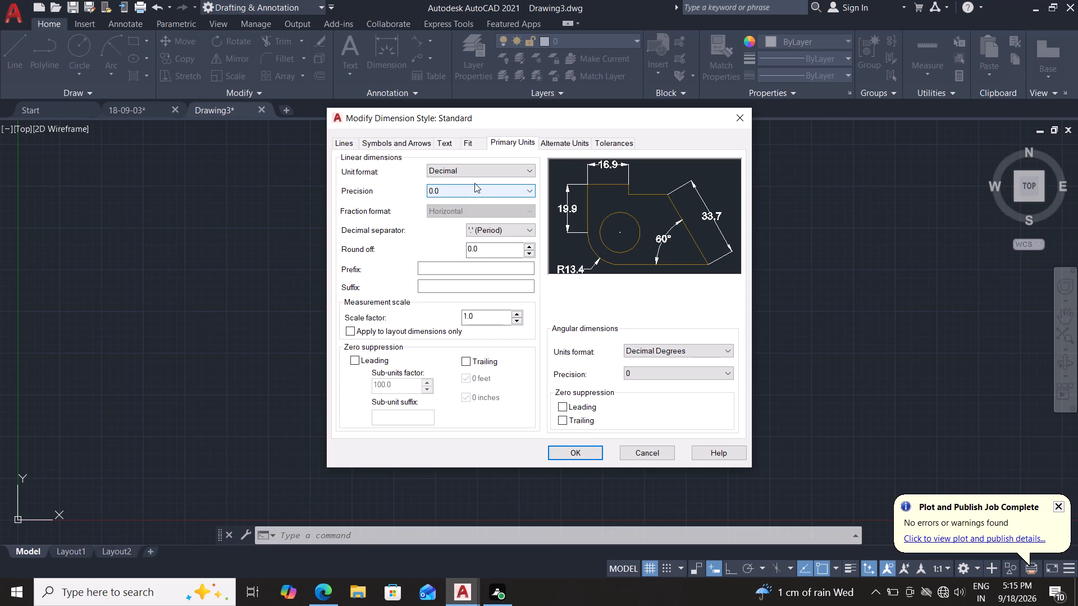
left_click(563, 144)
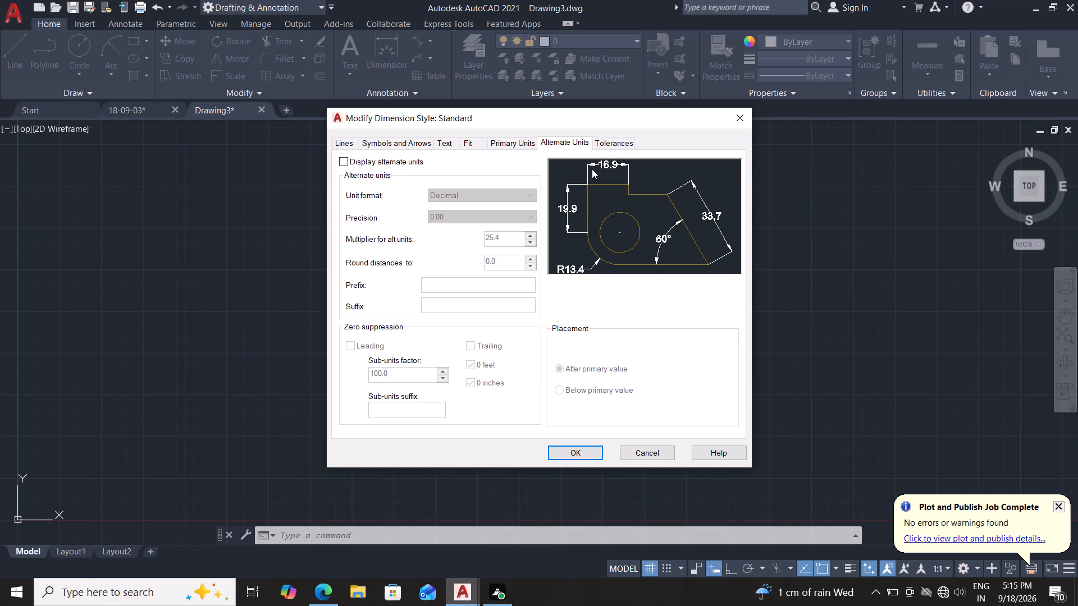
left_click(608, 149)
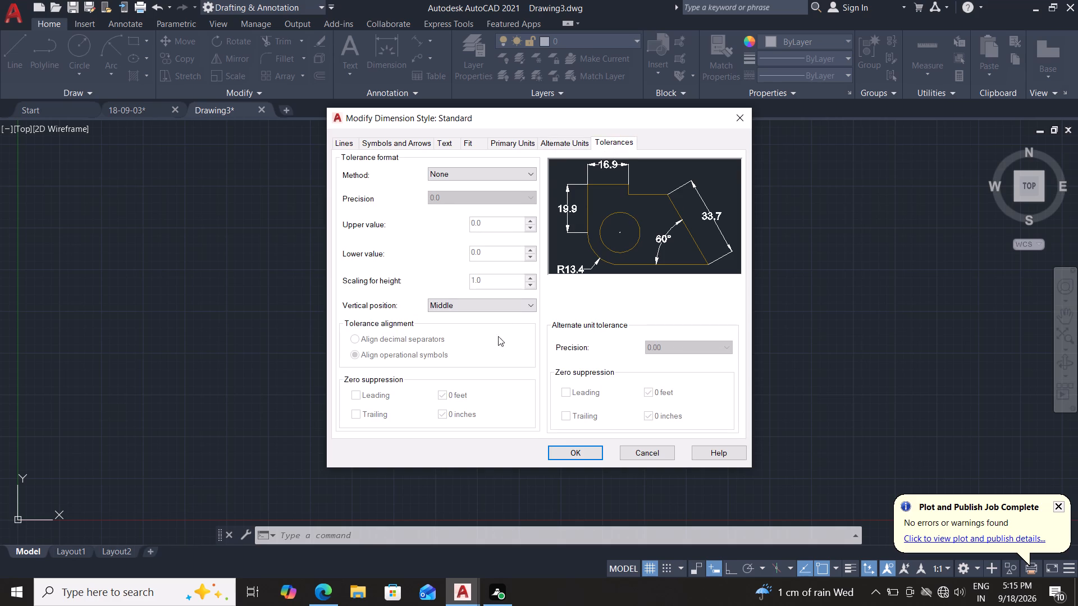
left_click(570, 461)
left_click(577, 453)
left_click(615, 398)
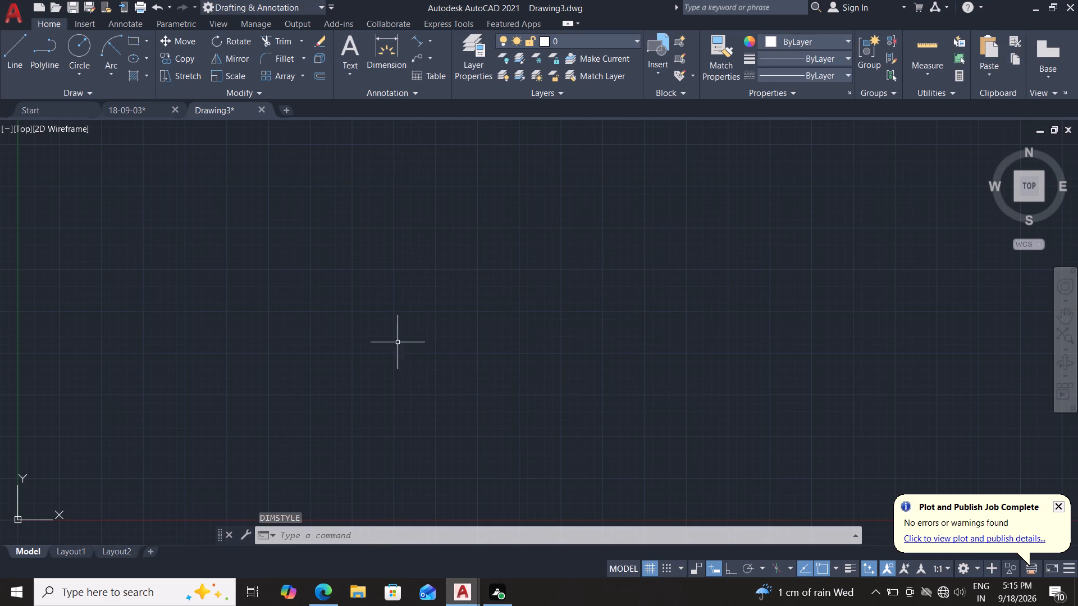
Draw a circle of radius 20 above and to the right of the drawing origin.
scroll(323, 324, "down", 2)
middle_click_drag(375, 311, 312, 379)
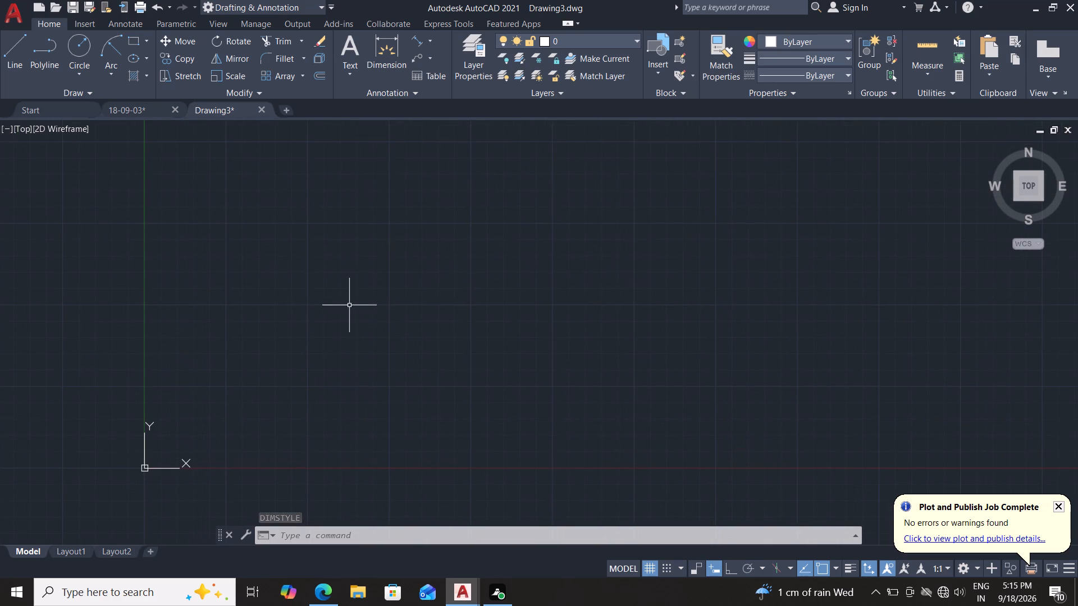
middle_click_drag(469, 325, 395, 327)
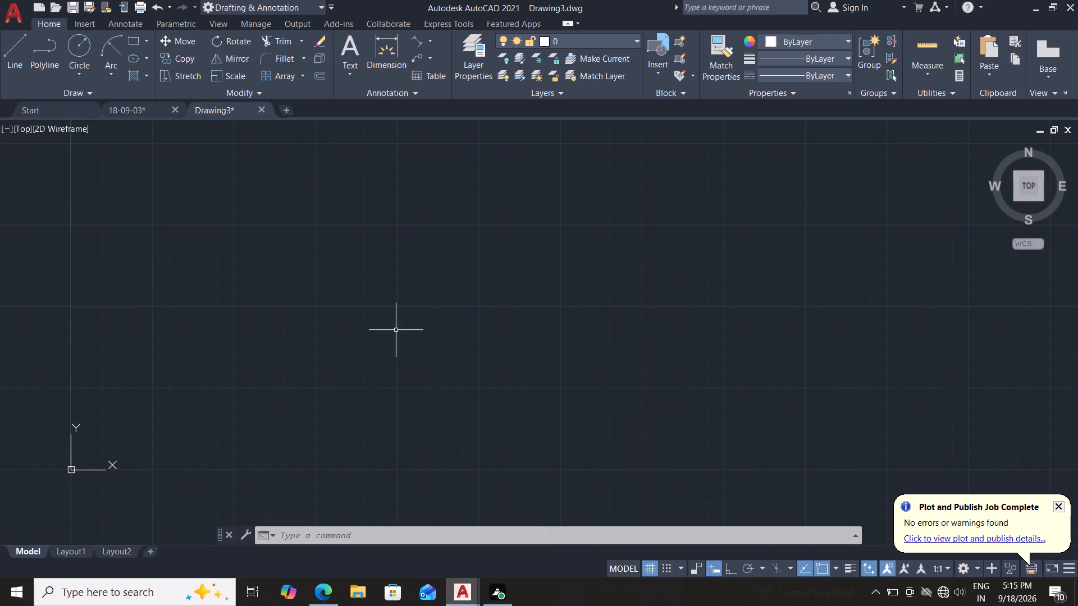
left_click(75, 43)
scroll(412, 403, "down", 3)
middle_click_drag(572, 302, 460, 343)
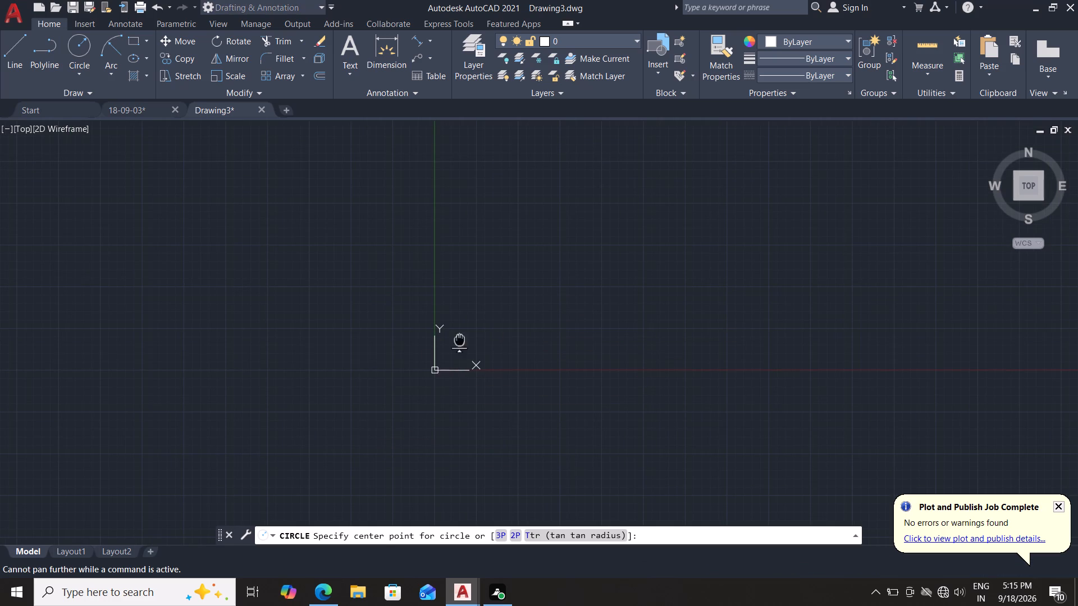
middle_click_drag(460, 343, 419, 368)
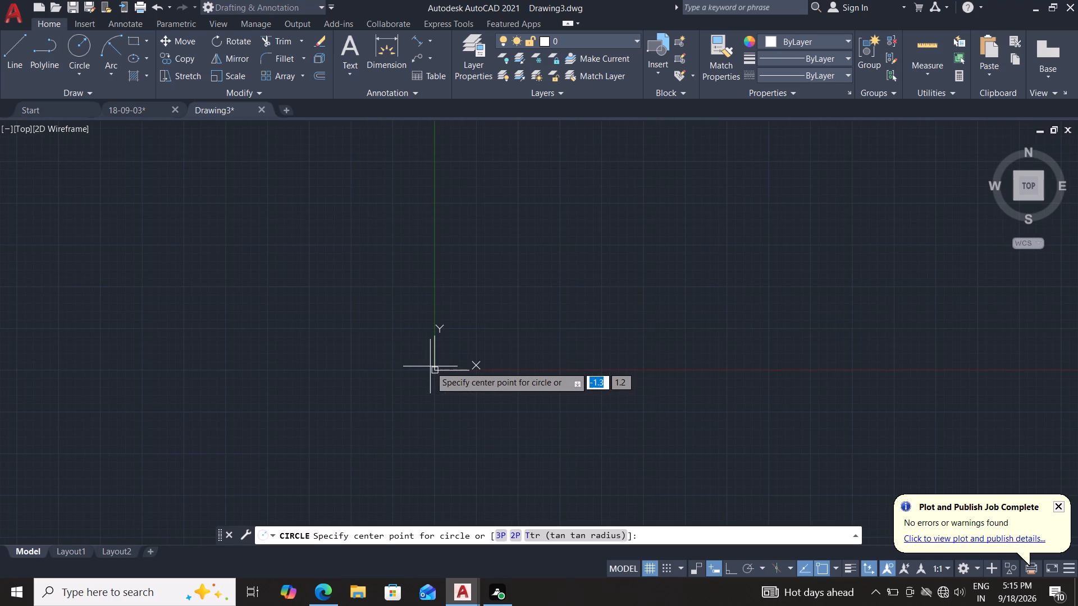
middle_click_drag(495, 352, 366, 395)
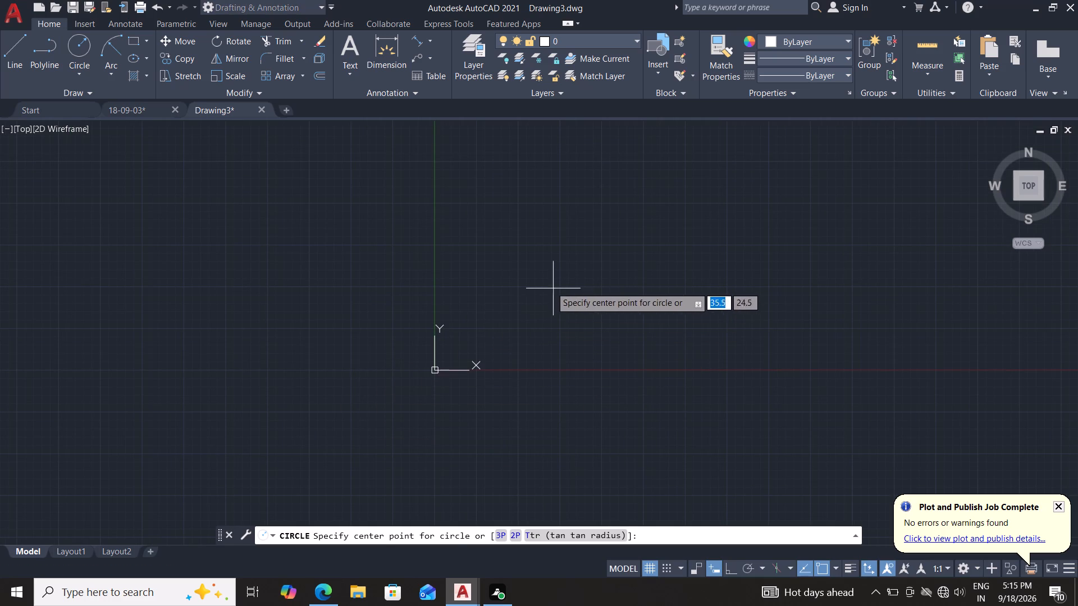
left_click(549, 285)
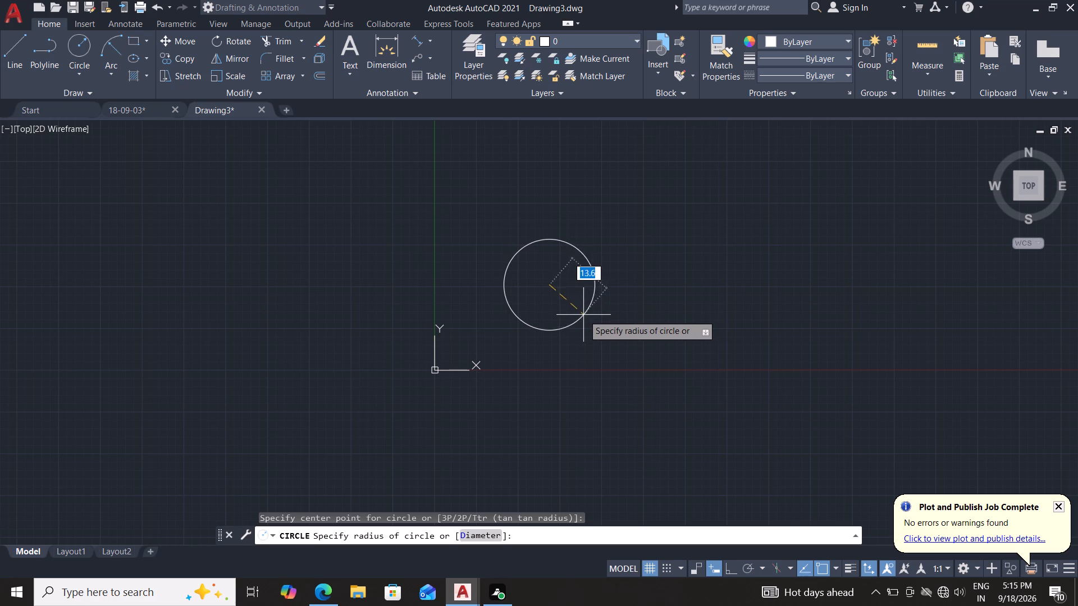
type("20")
key("Return")
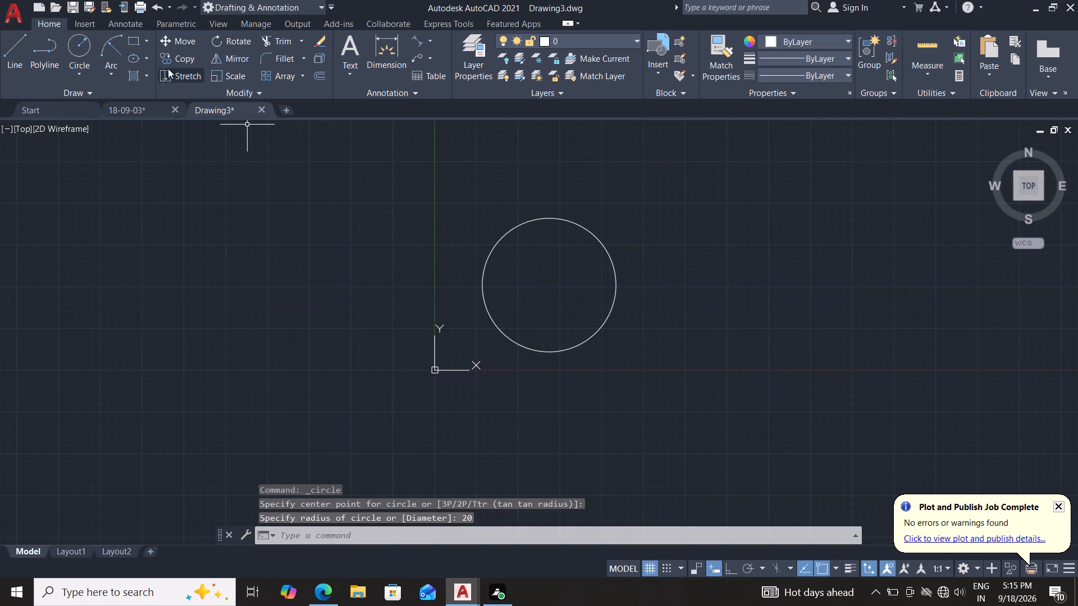
Draw a concentric circle of radius 40 around the radius 20 circle.
left_click(79, 42)
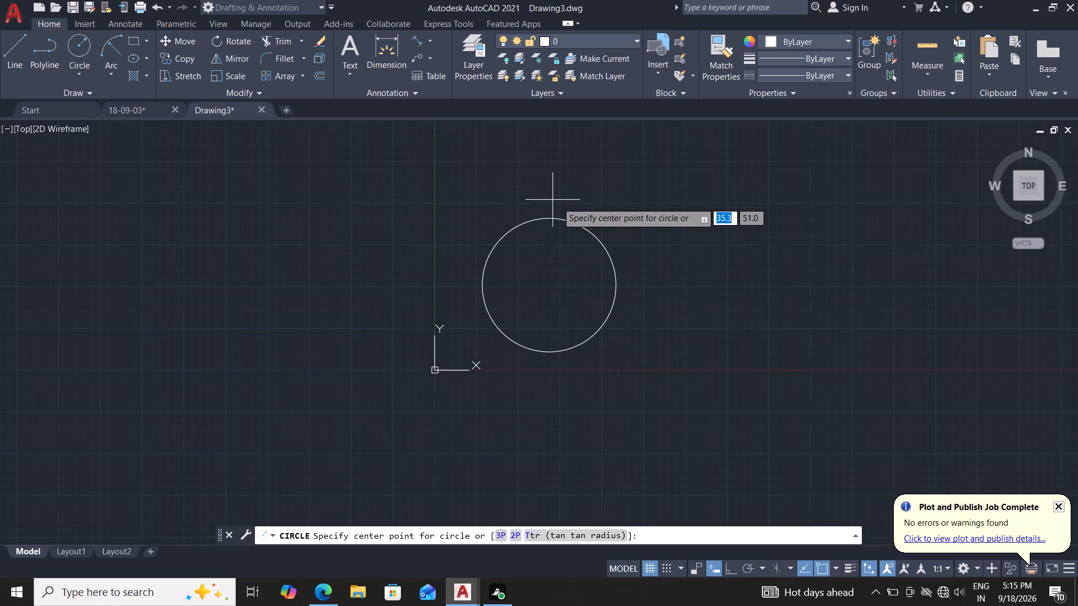
left_click(550, 284)
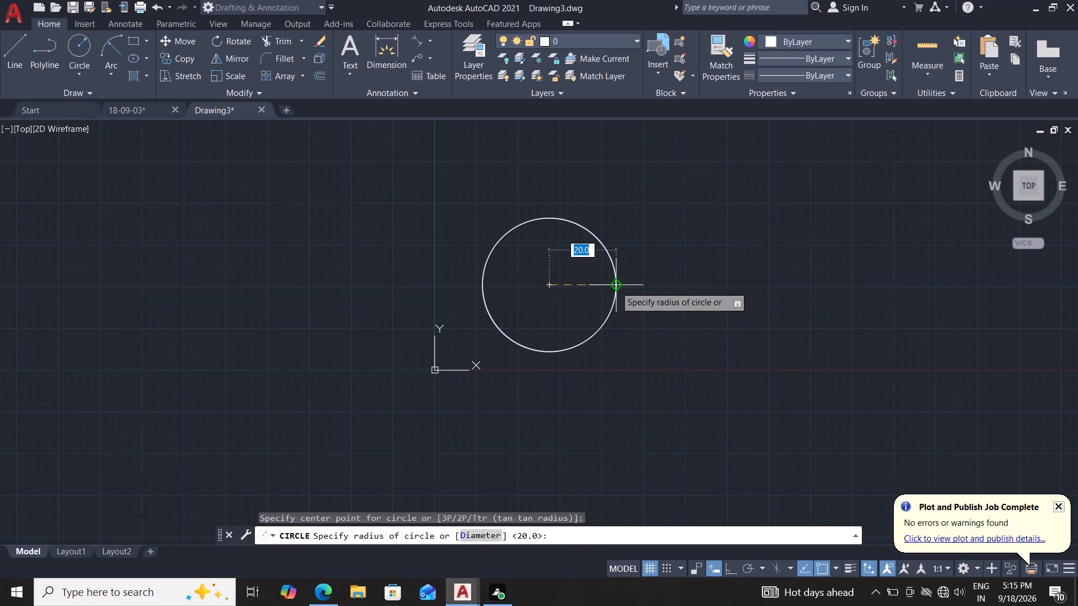
type("40")
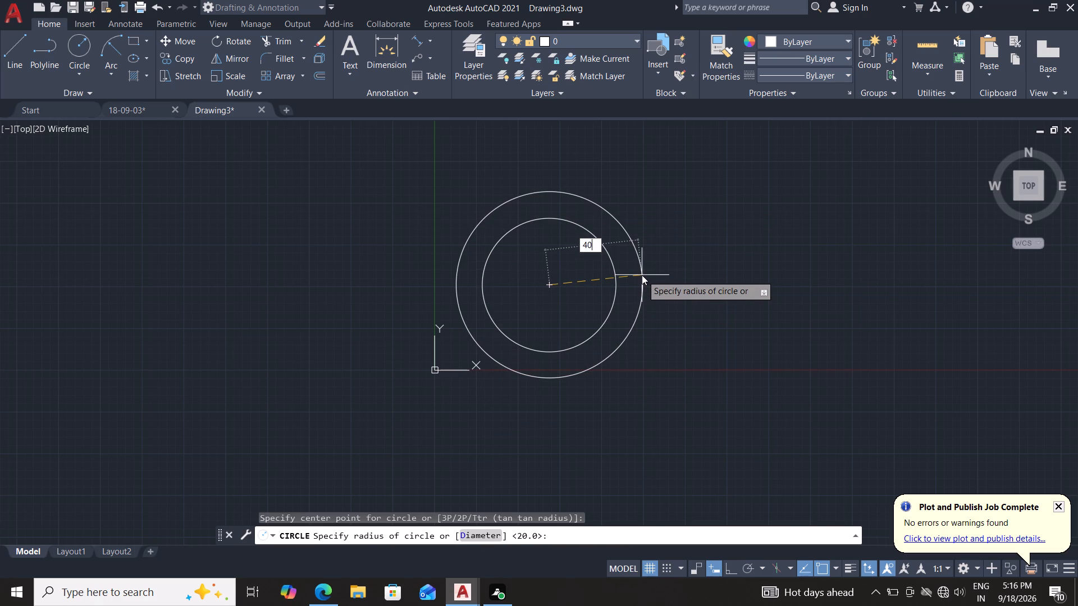
key("Return")
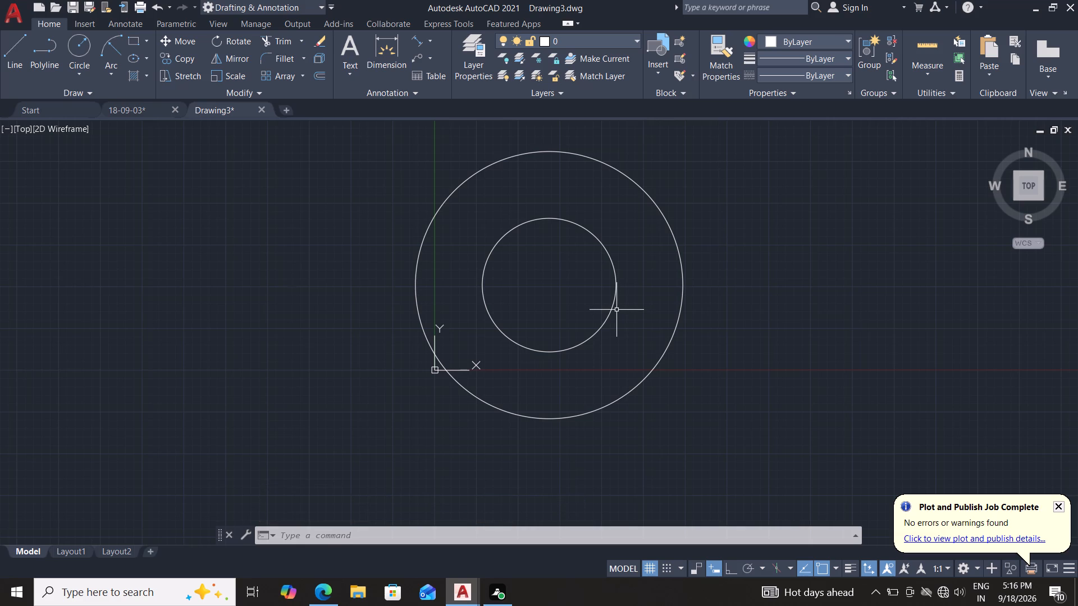
With Ortho on, draw a horizontal line 152.5 long from the circles' common centre to the right.
left_click_drag(17, 50, 22, 53)
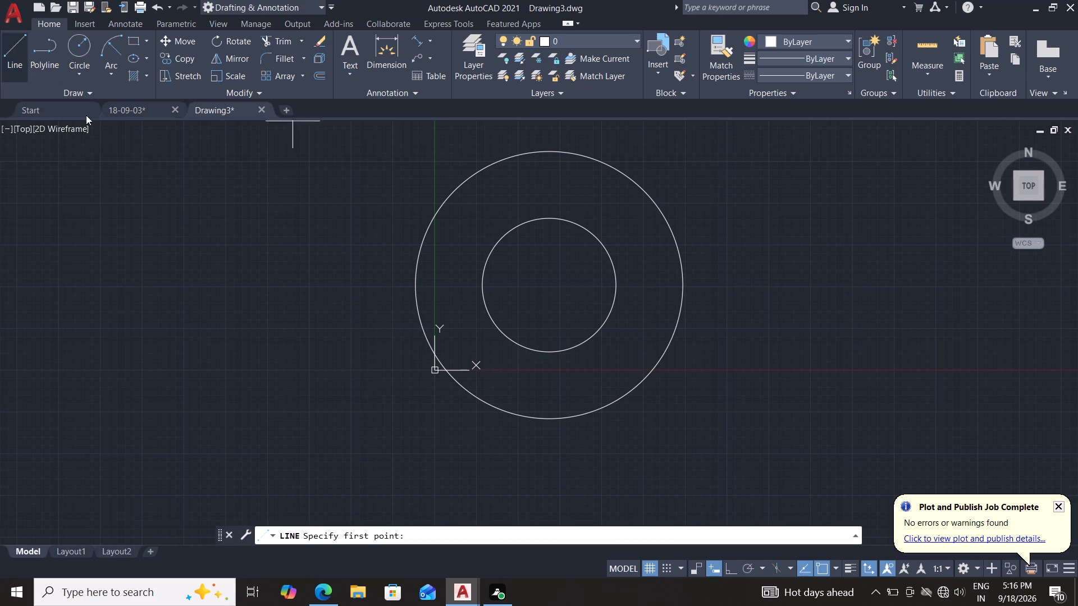
left_click(554, 286)
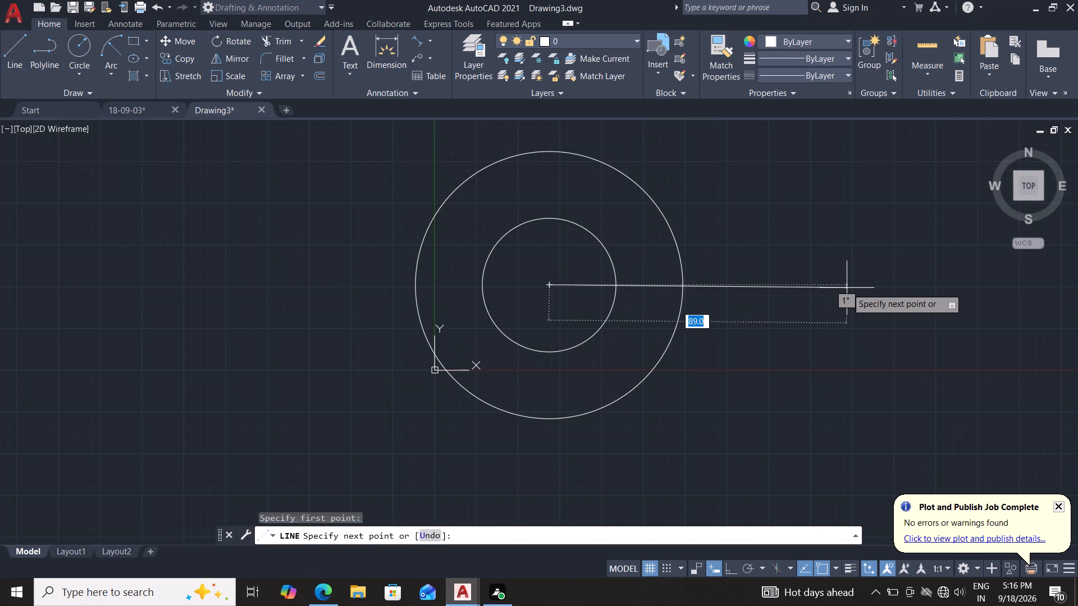
key("F8")
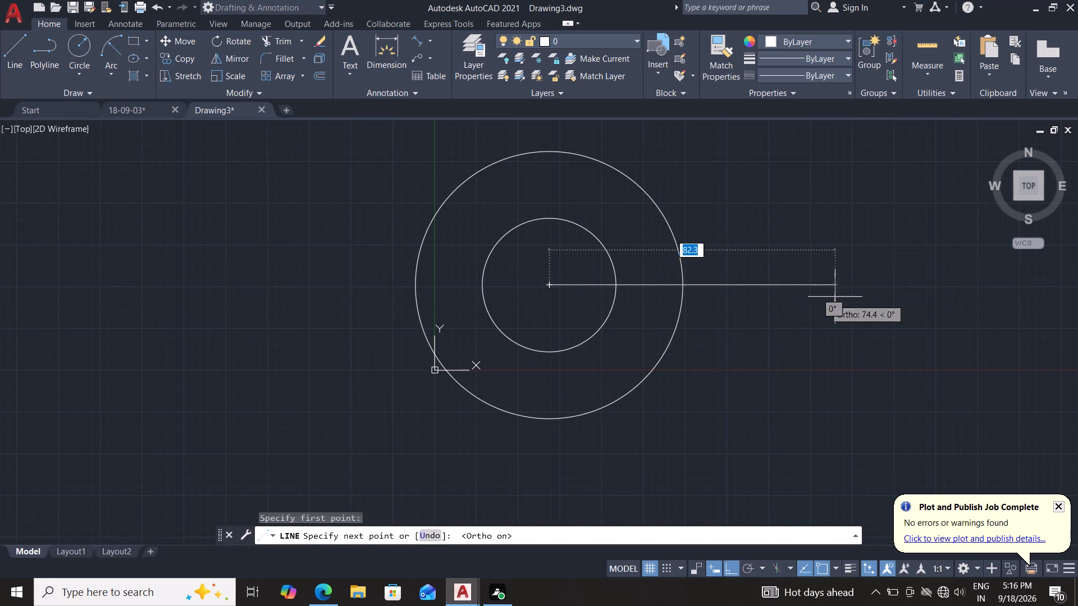
type("152")
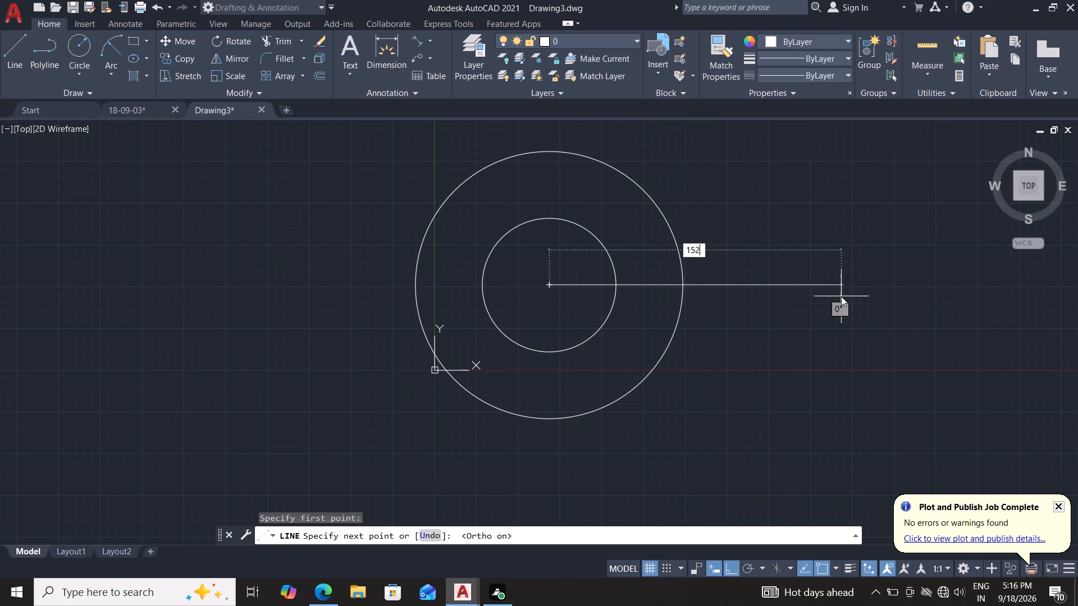
key("period")
key("5")
key("Return")
key("Escape")
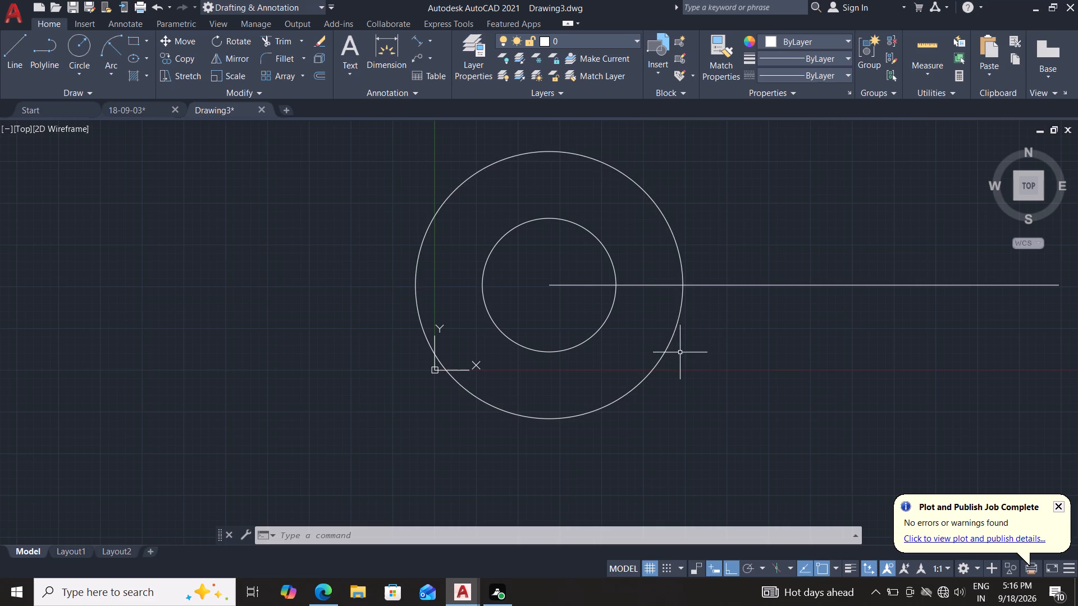
Offset the horizontal centre line by 25 to both sides, above and below.
key("o")
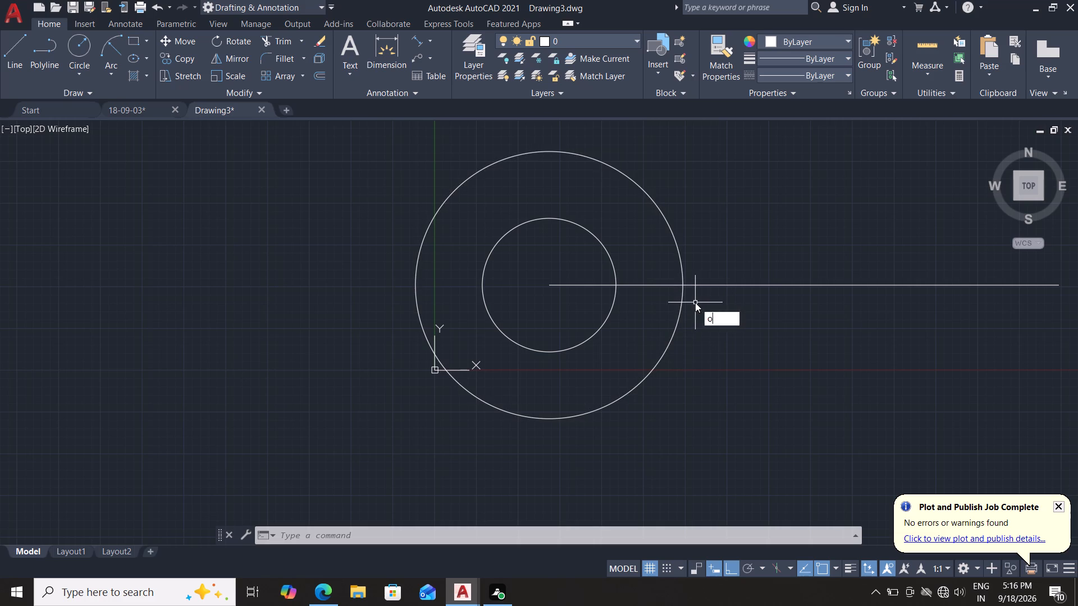
key("Return")
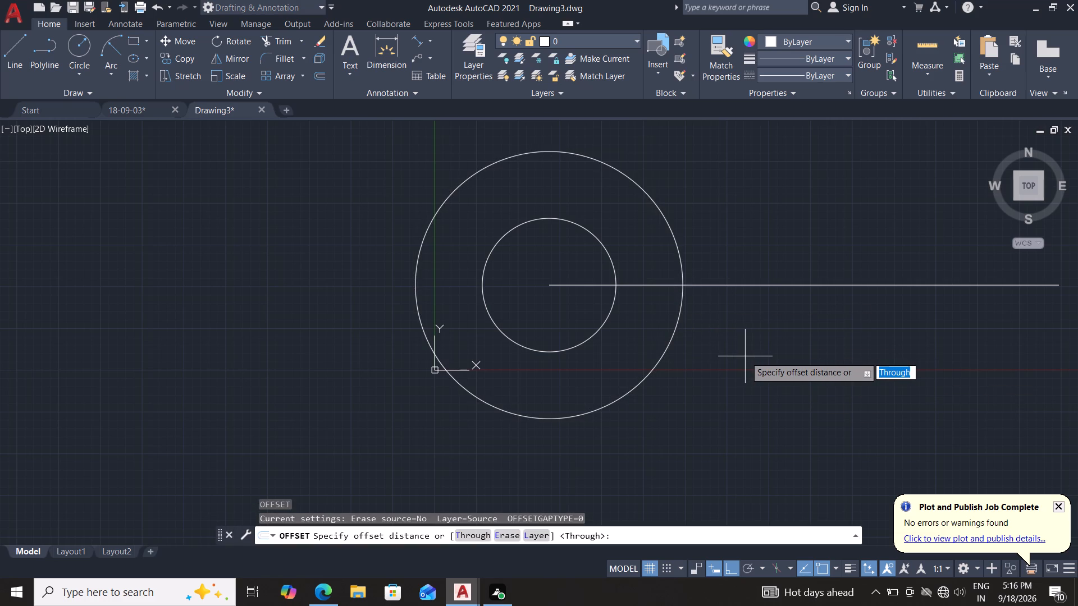
type("25")
key("Return")
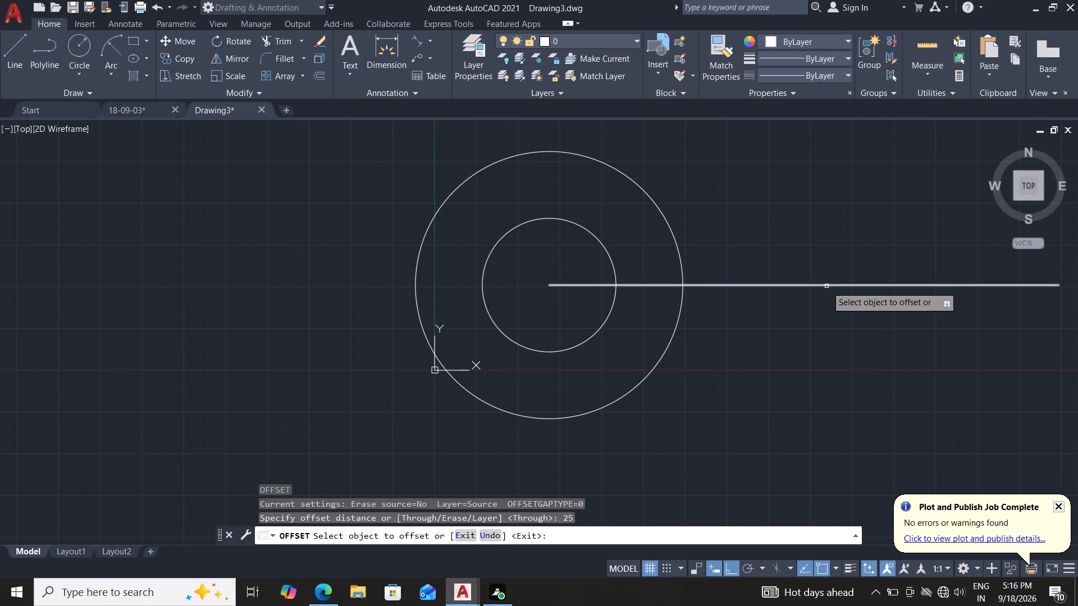
left_click_drag(826, 286, 831, 272)
left_click(839, 251)
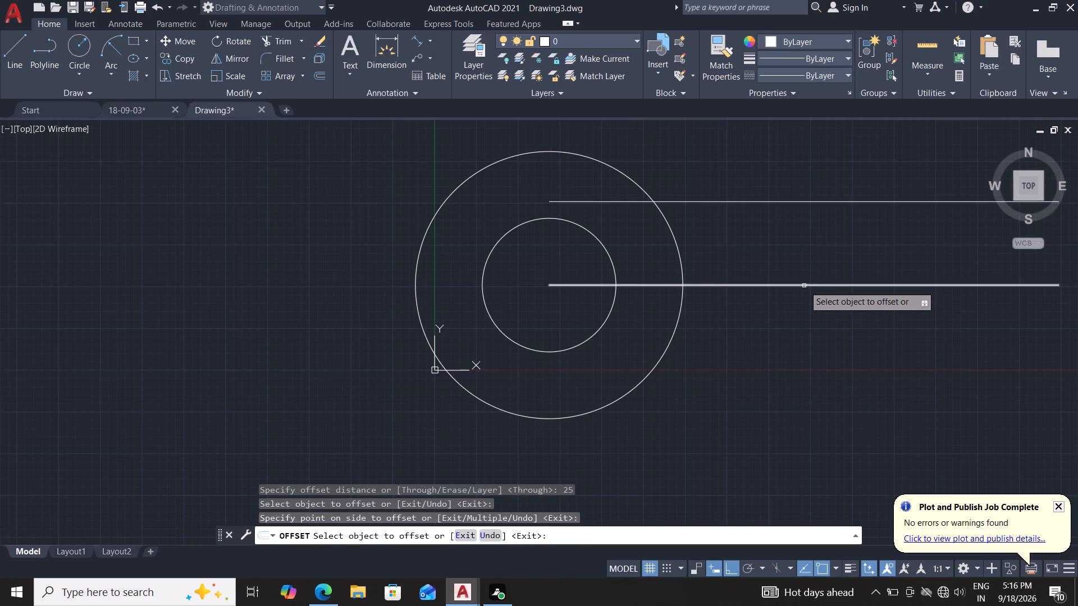
left_click(804, 286)
left_click(789, 330)
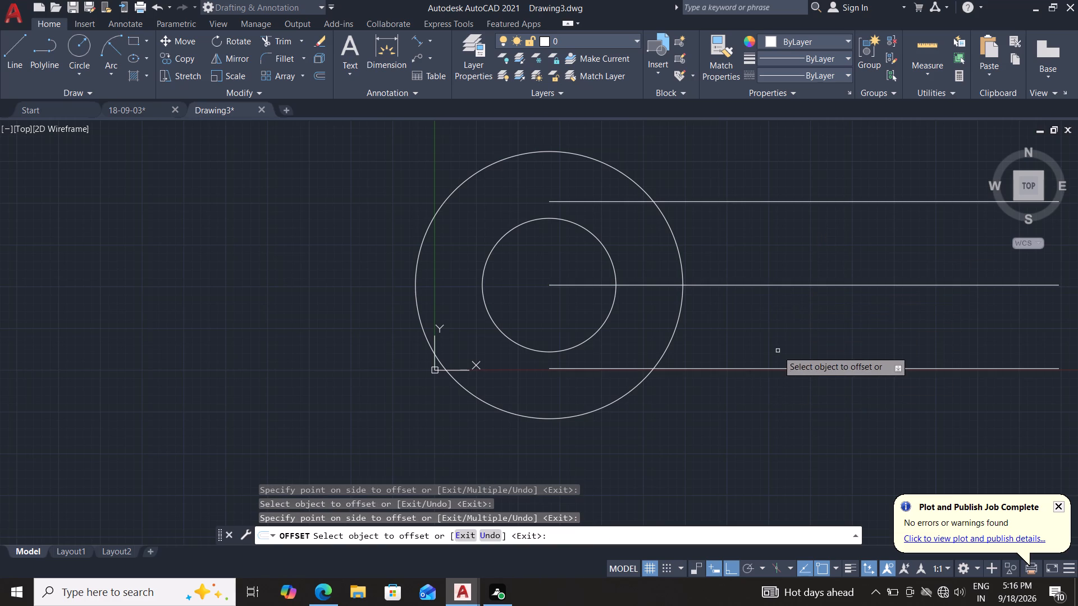
key("Escape")
key("Escape")
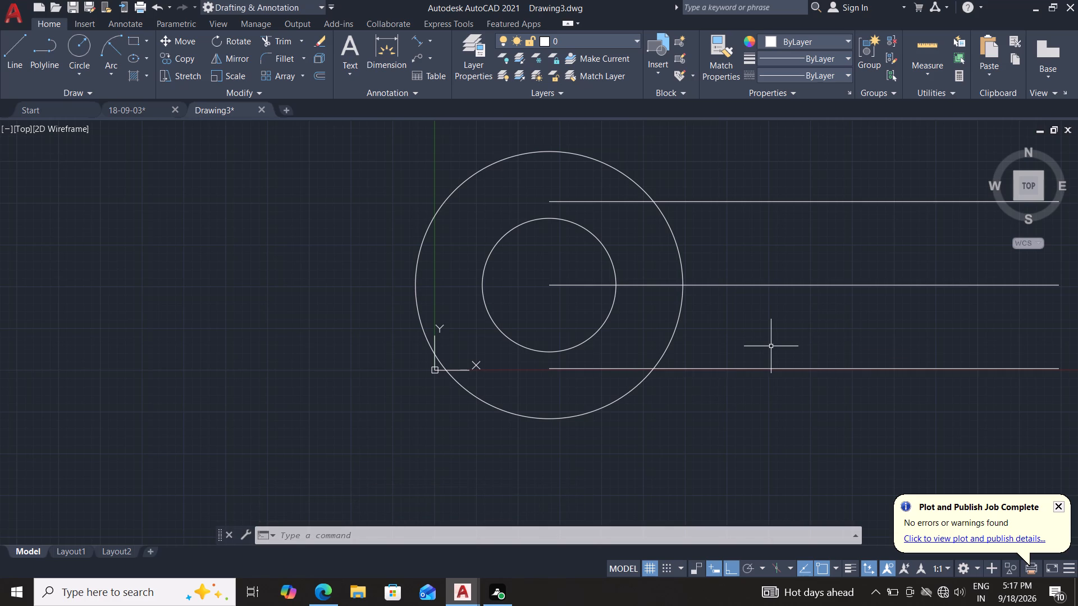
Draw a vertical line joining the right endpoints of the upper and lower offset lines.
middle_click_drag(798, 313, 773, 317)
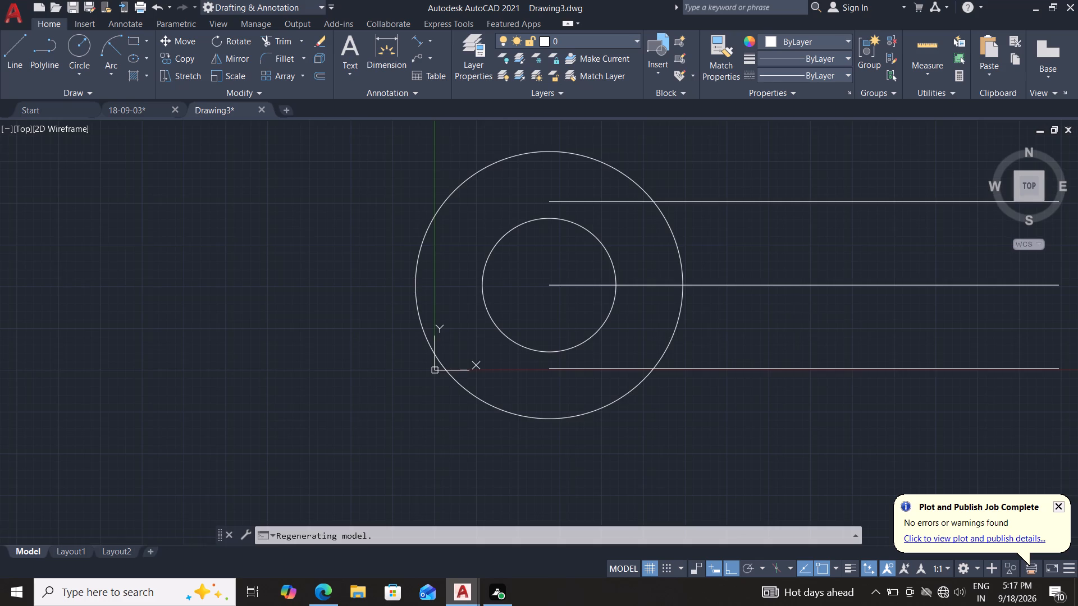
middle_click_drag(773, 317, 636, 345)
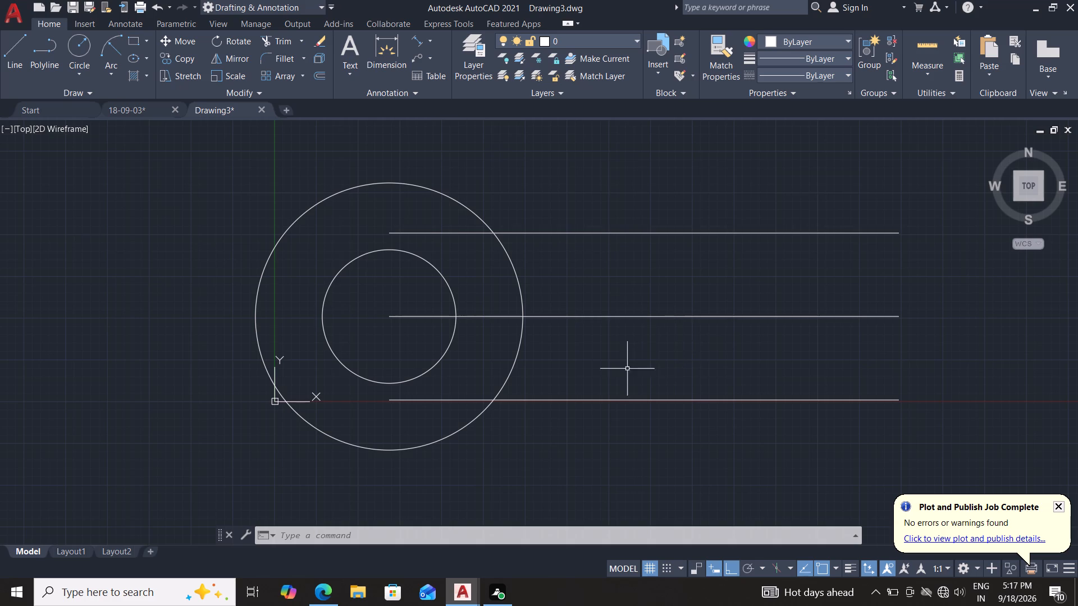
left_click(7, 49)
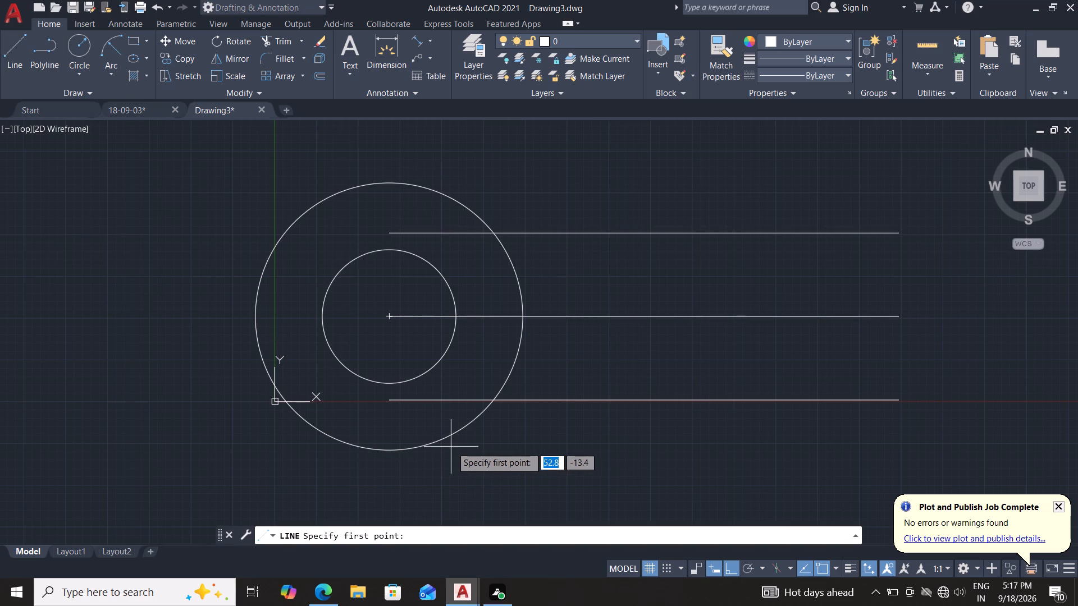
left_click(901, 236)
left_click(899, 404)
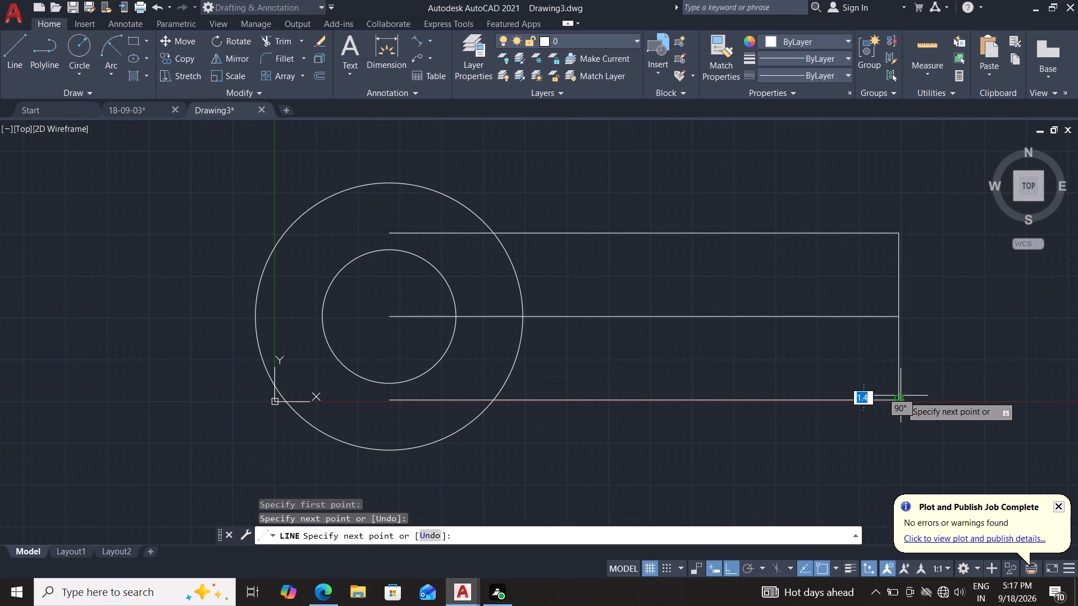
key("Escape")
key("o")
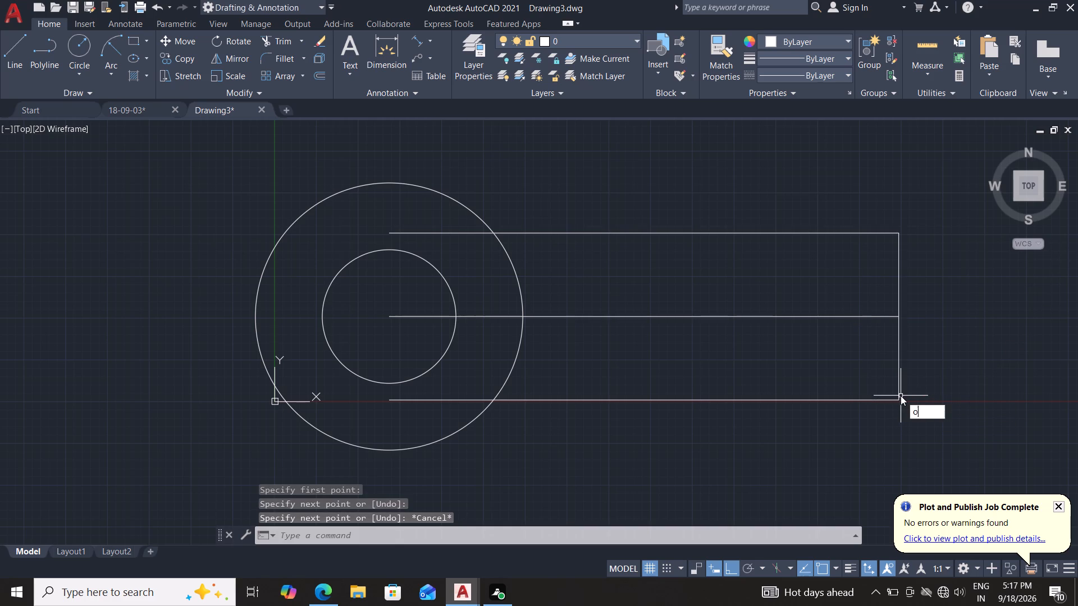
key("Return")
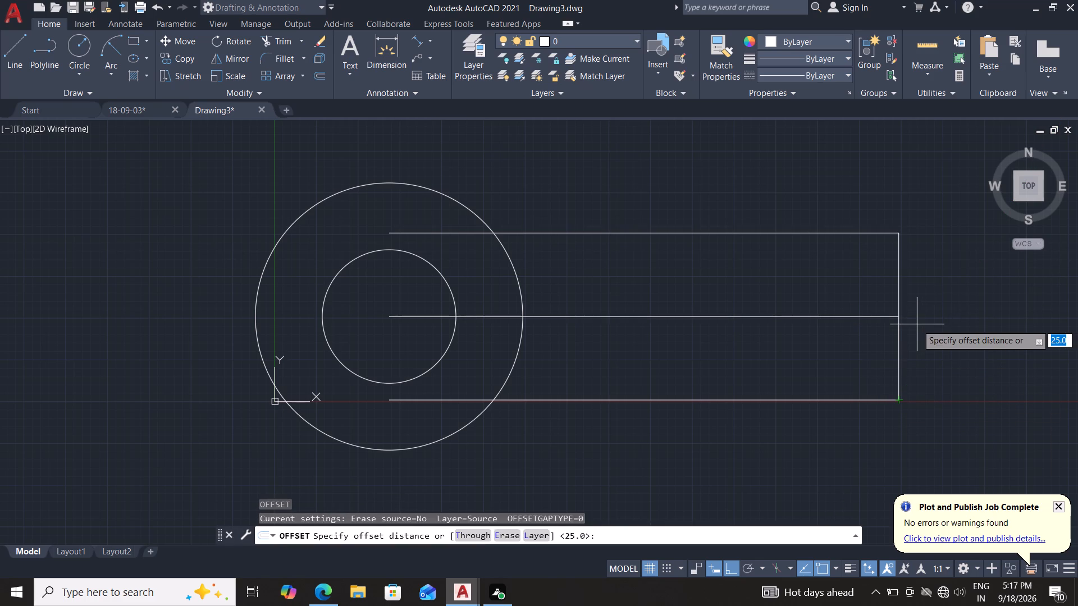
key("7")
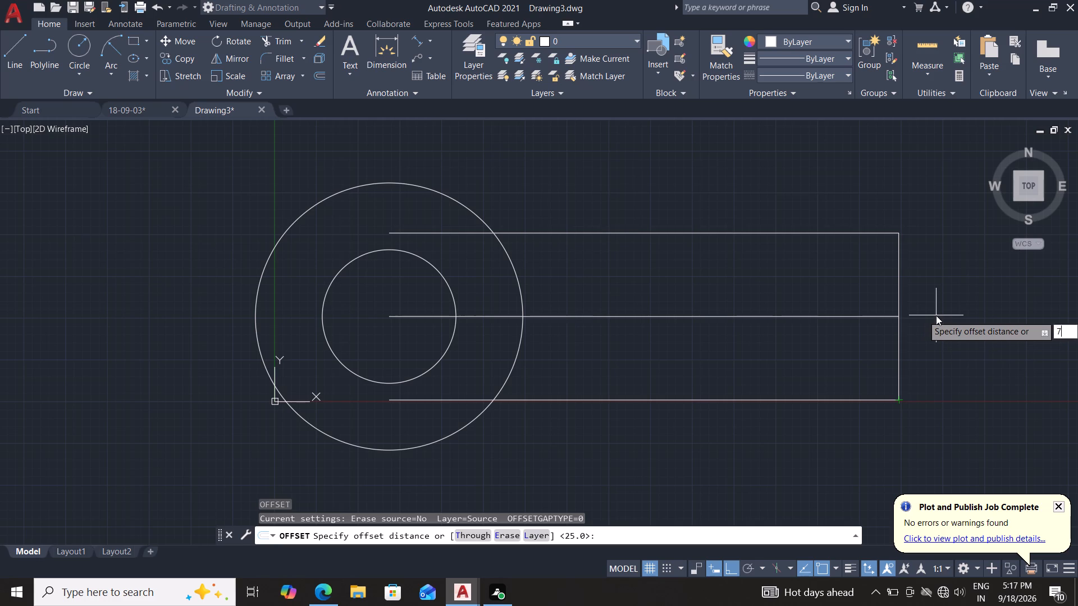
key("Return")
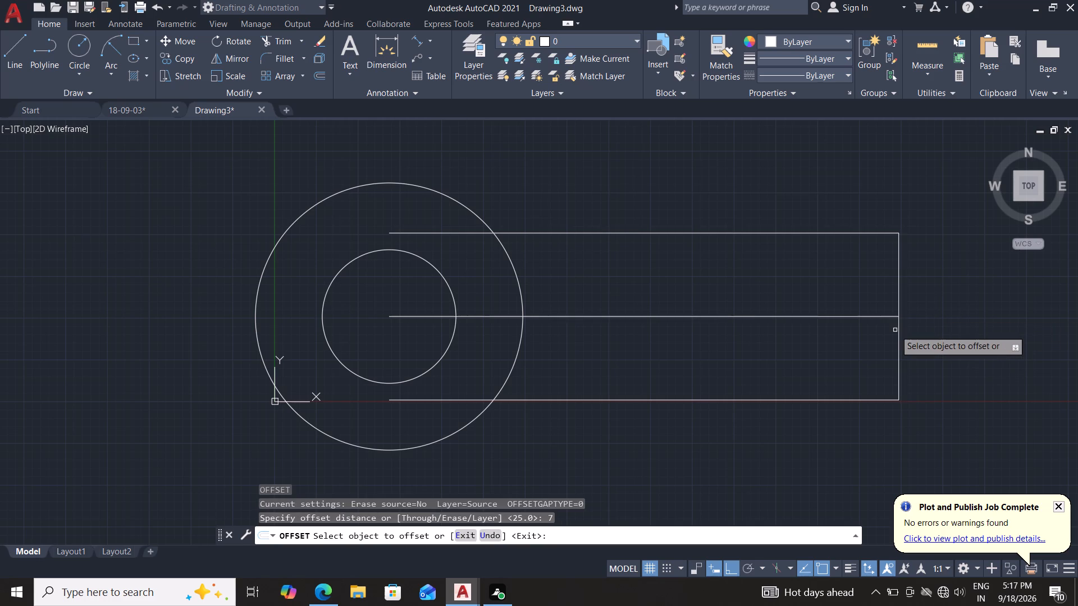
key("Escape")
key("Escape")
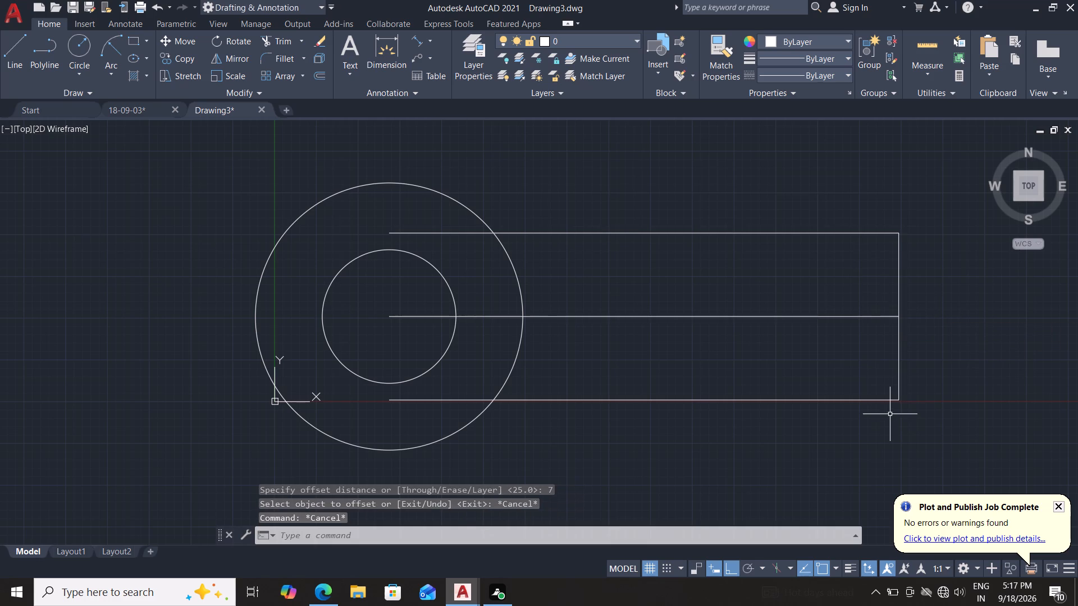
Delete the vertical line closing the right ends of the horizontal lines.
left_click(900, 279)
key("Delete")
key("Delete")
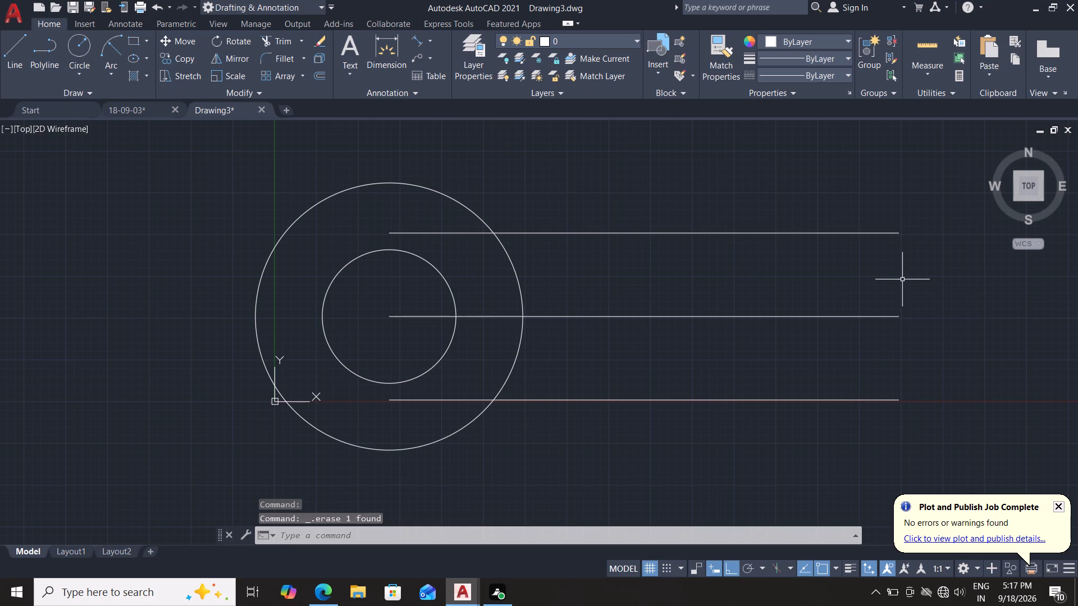
Draw a vertical line 54 long, starting above the upper horizontal line and running down across the centre line.
left_click(6, 38)
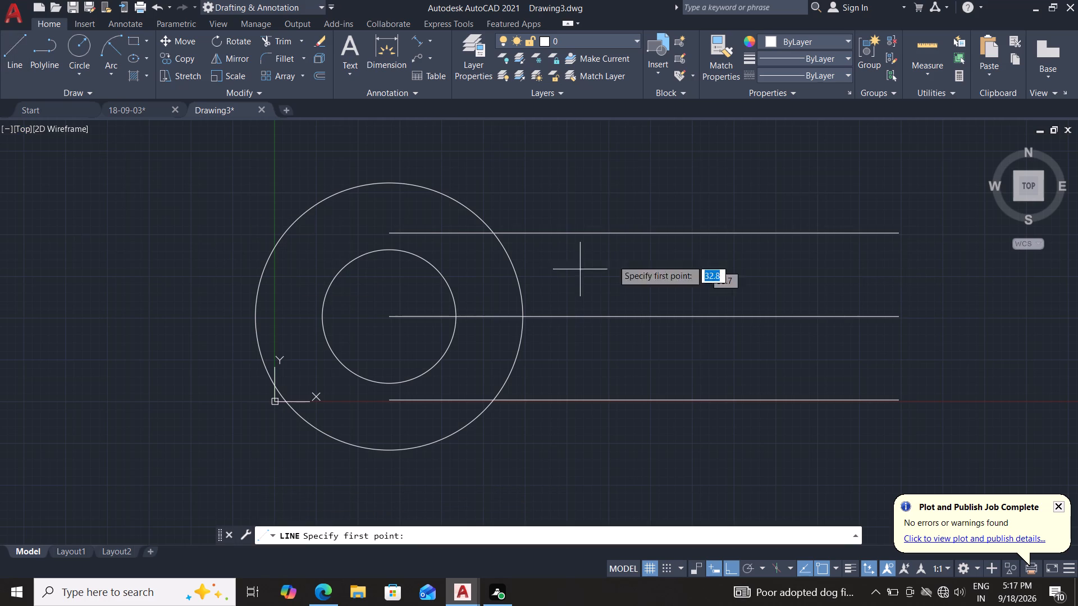
left_click(682, 177)
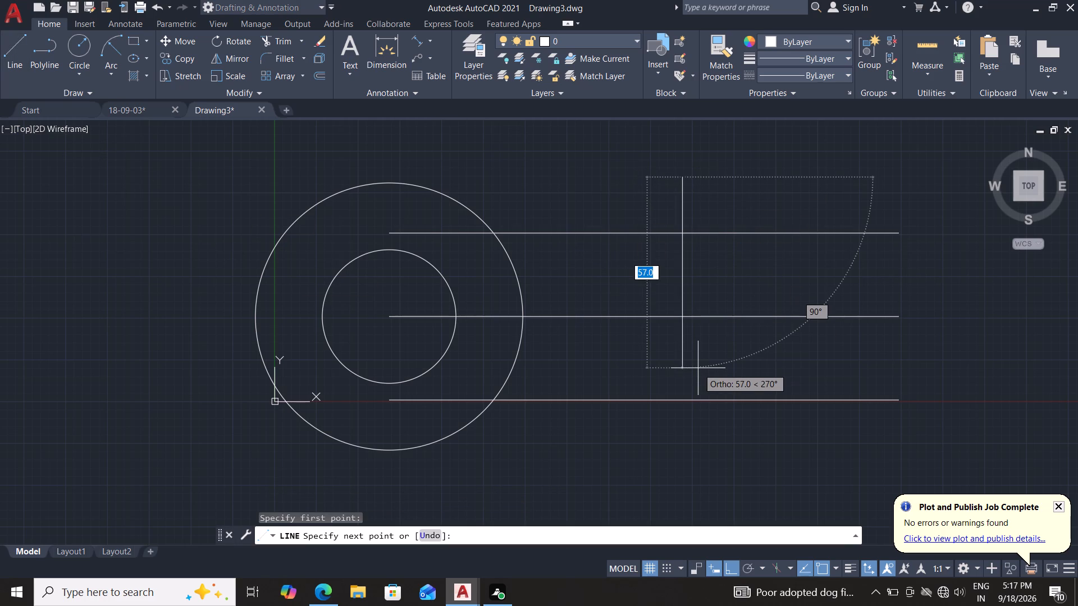
type("54")
key("Return")
key("Escape")
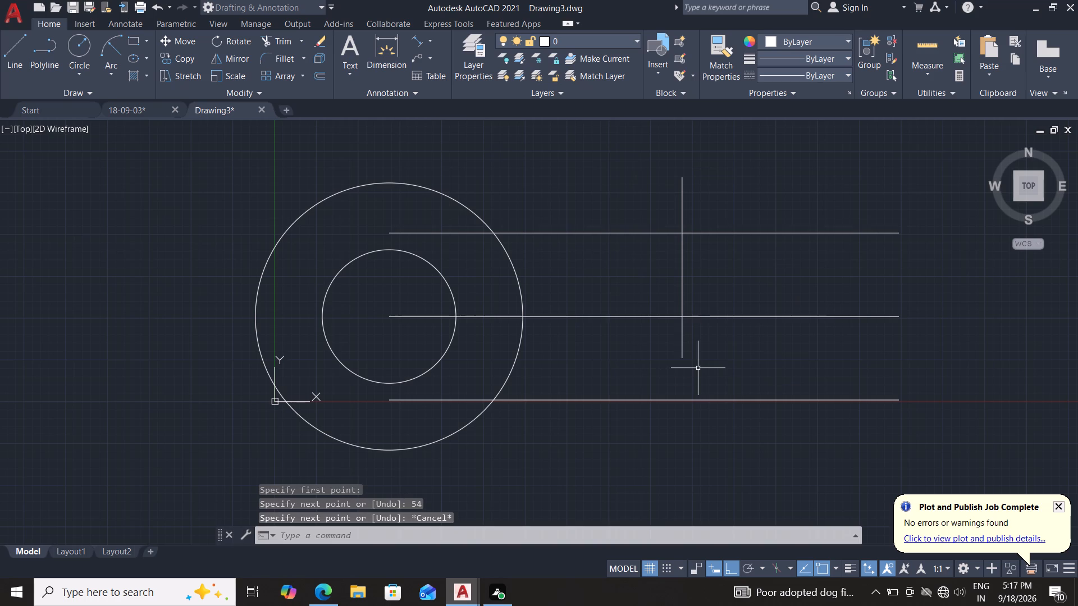
Move the 54-long vertical line by its midpoint onto the right endpoint of the horizontal centre line.
key("m")
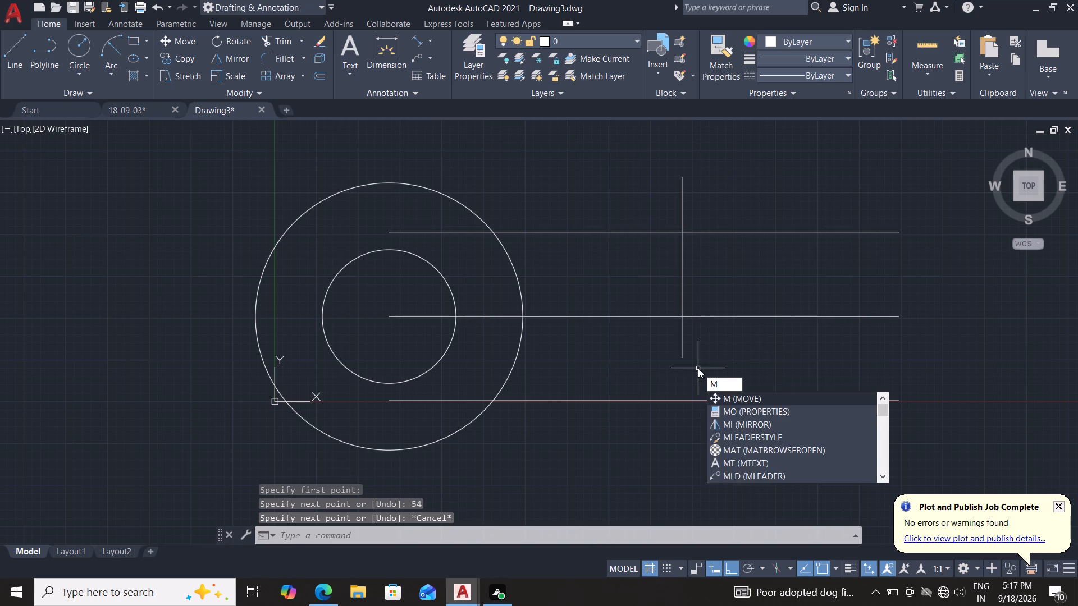
key("Return")
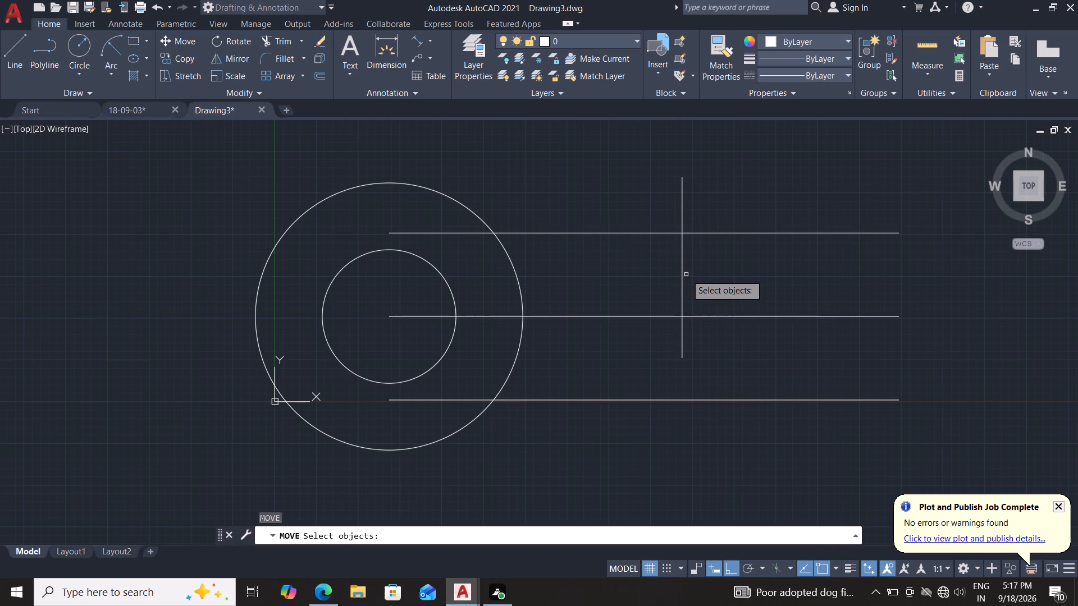
left_click(680, 275)
key("Return")
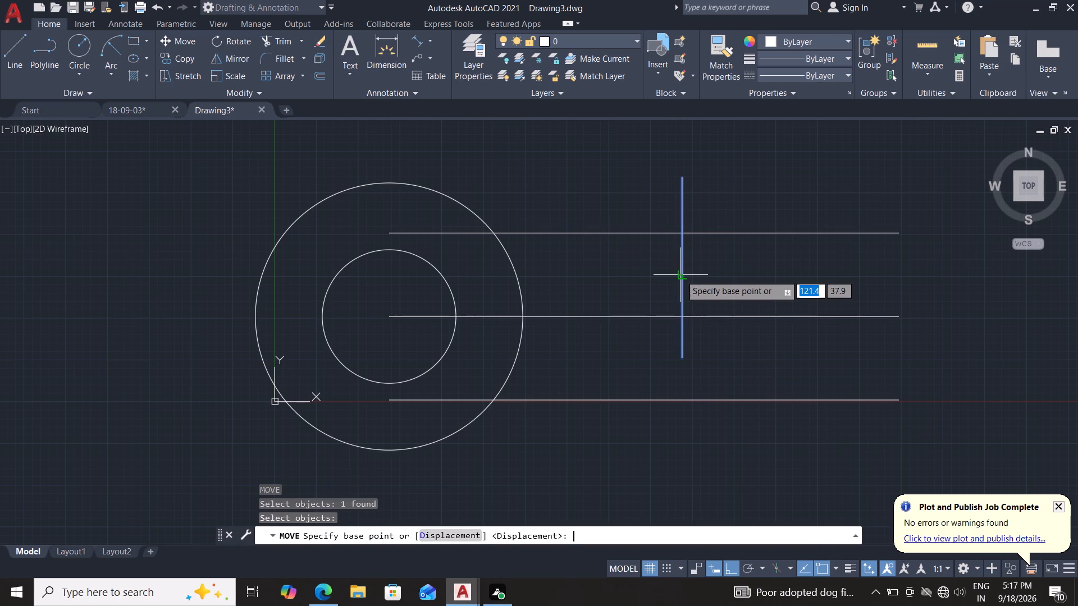
left_click(682, 264)
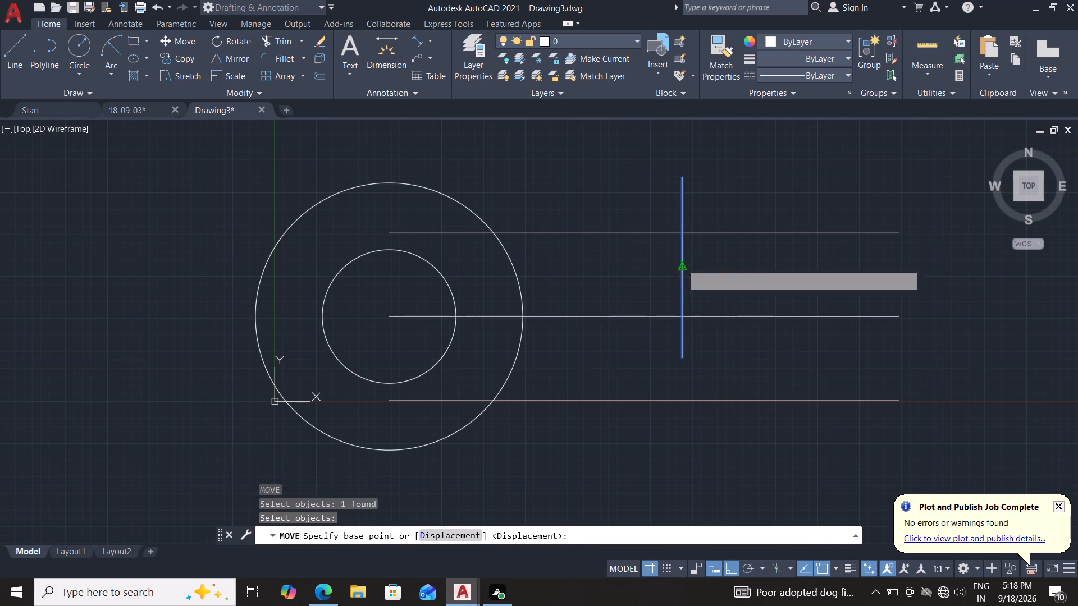
left_click(899, 319)
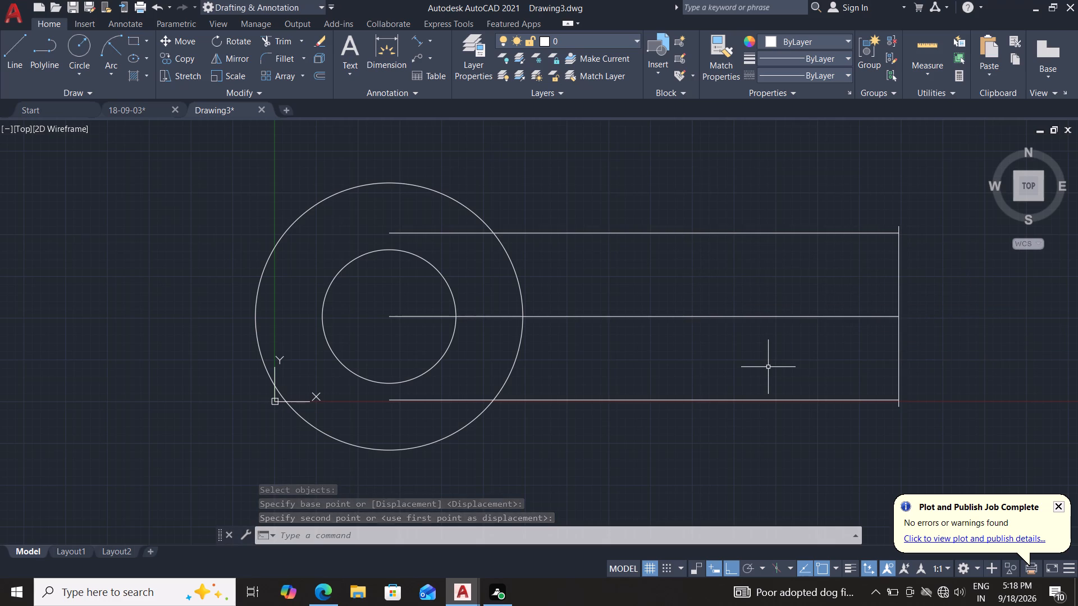
Offset the vertical line at the bar's right end by 7 to both its left and right sides.
key("o")
key("Return")
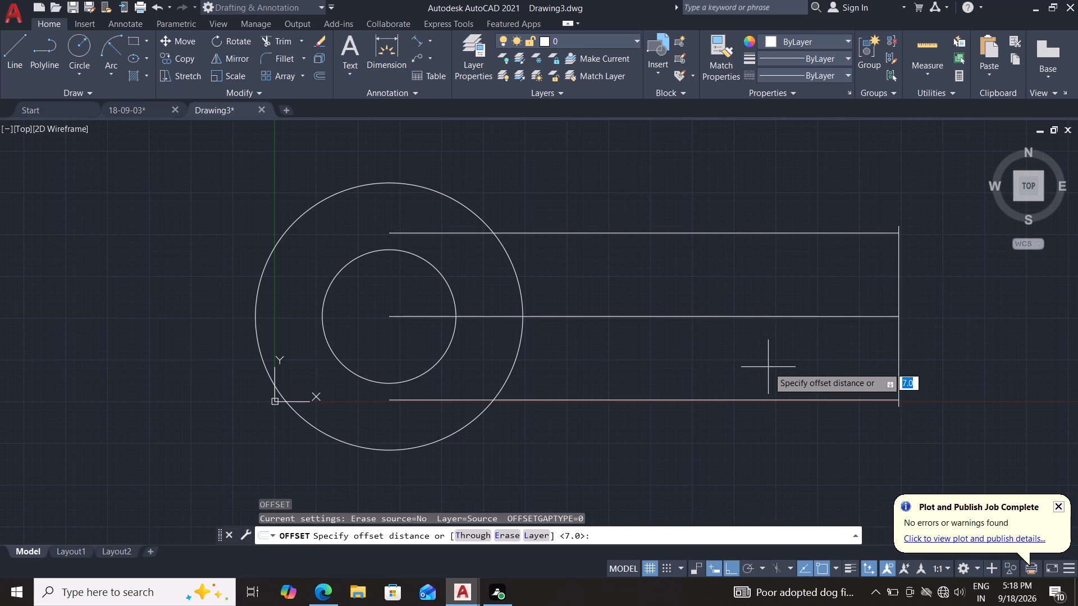
key("7")
key("Return")
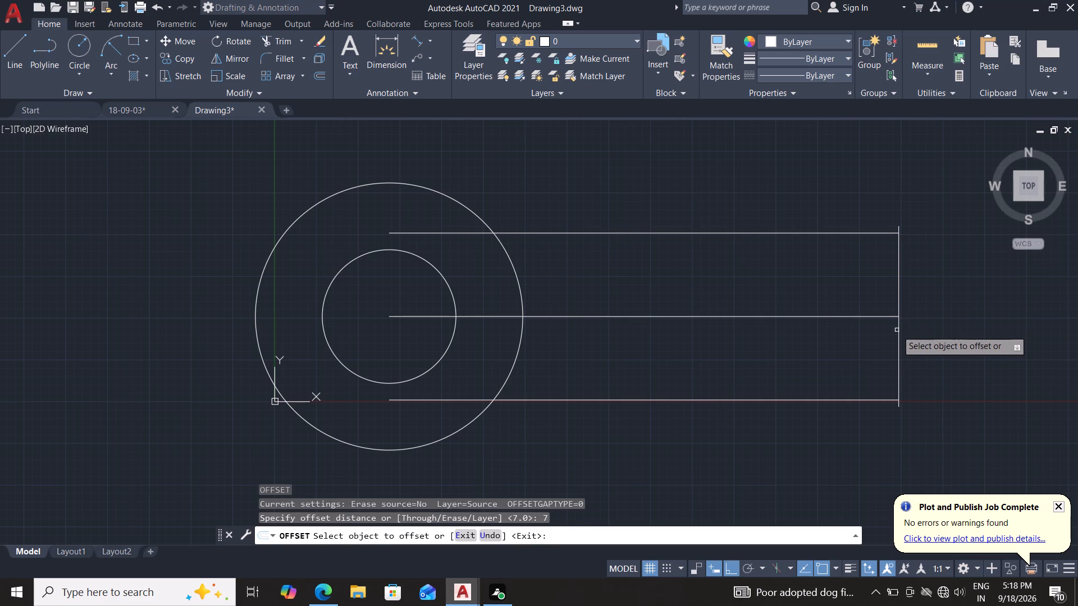
left_click_drag(899, 330, 888, 330)
left_click(820, 343)
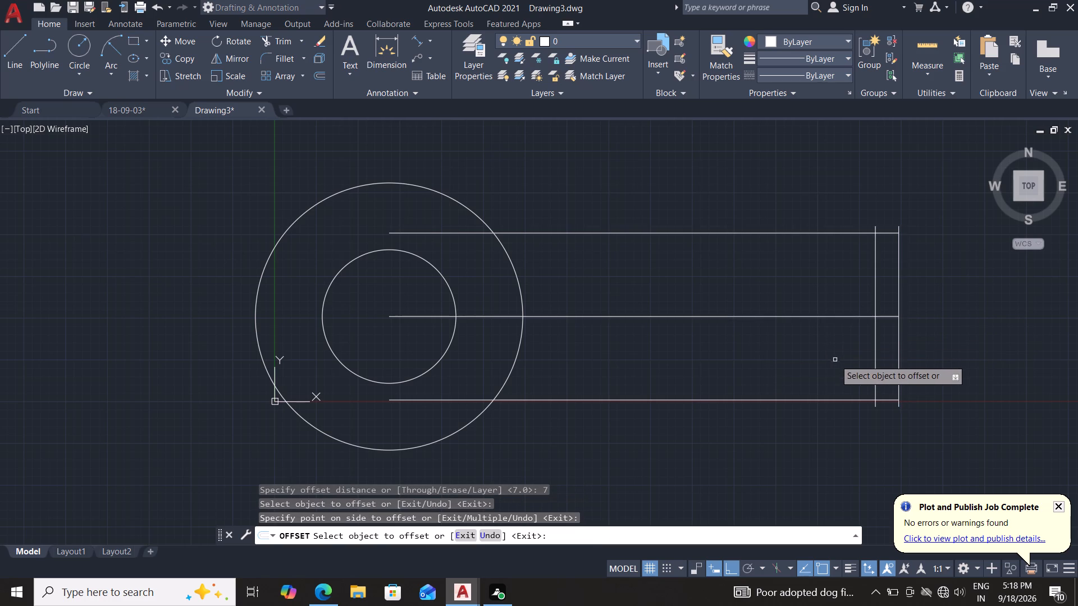
left_click(901, 337)
left_click(971, 336)
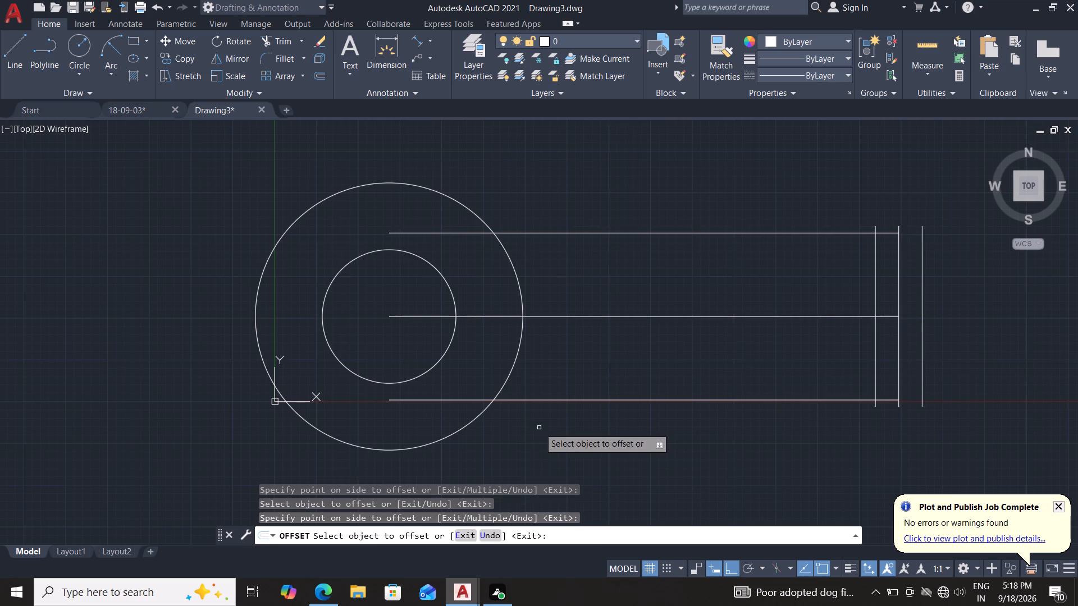
key("Escape")
key("Escape")
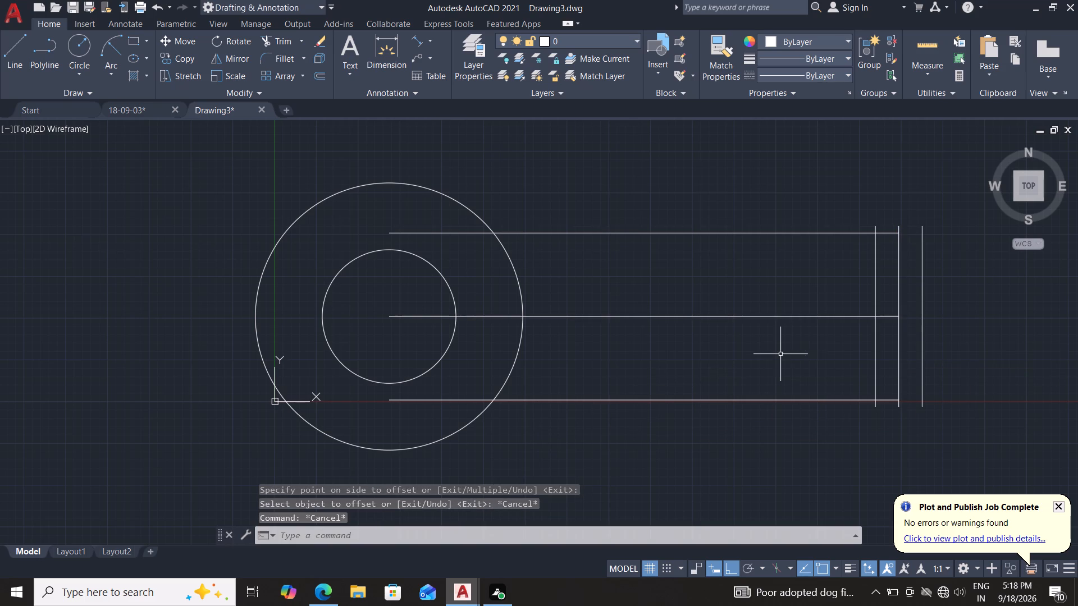
Start a line at the top endpoint of the leftmost of the three vertical lines at the bar's end.
middle_click_drag(779, 355, 741, 354)
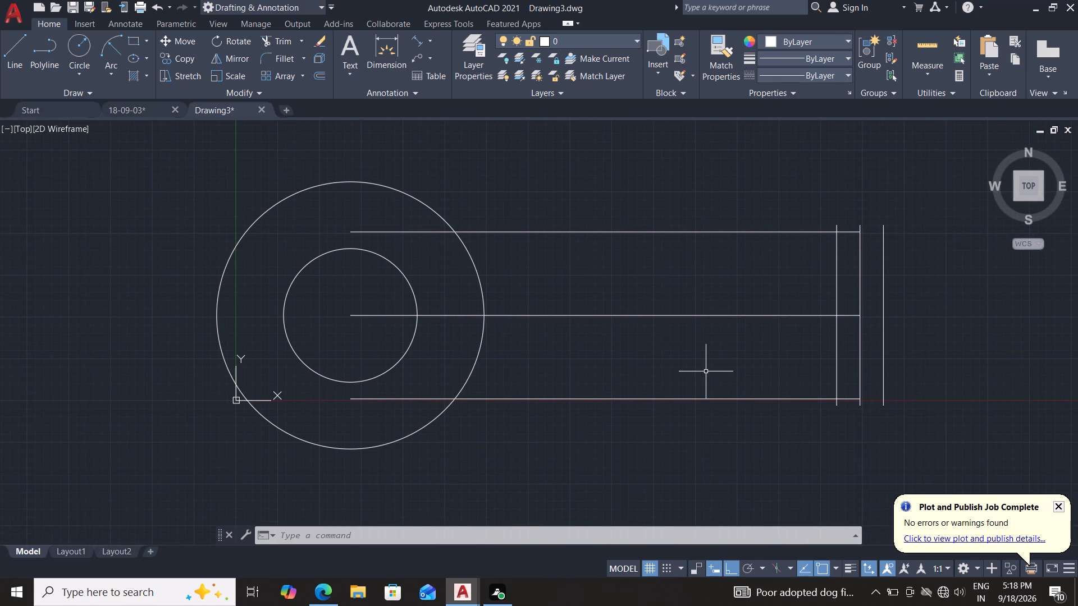
middle_click_drag(796, 376, 756, 378)
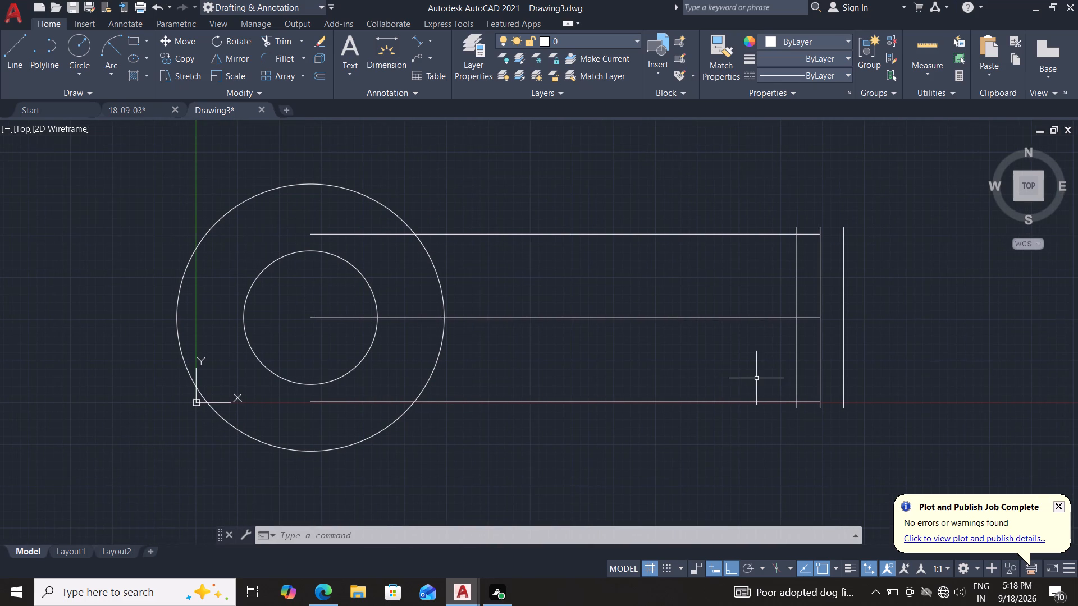
left_click(7, 64)
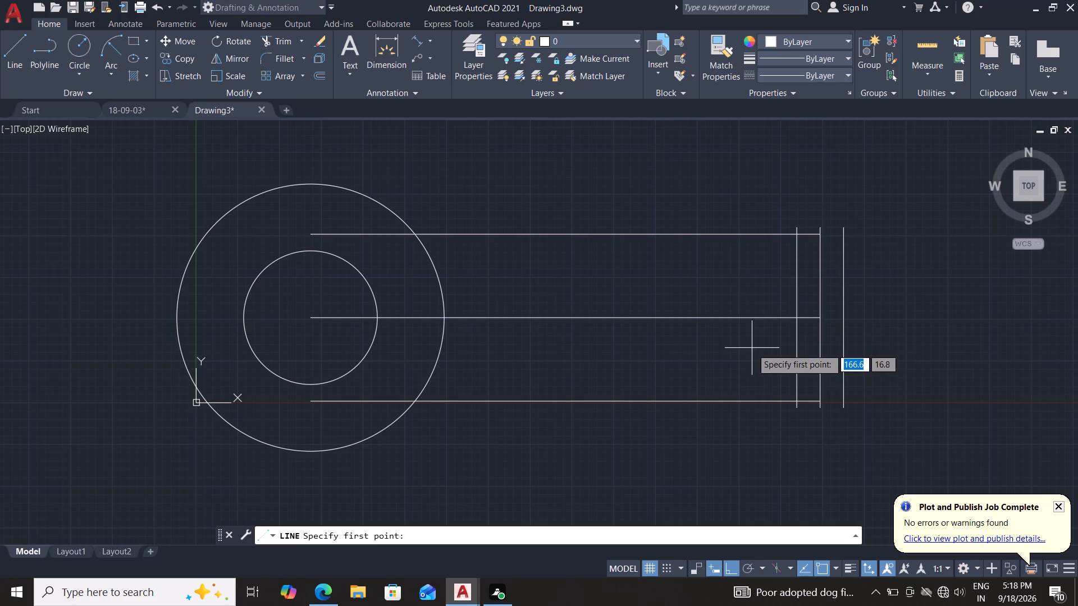
middle_click_drag(750, 361, 677, 364)
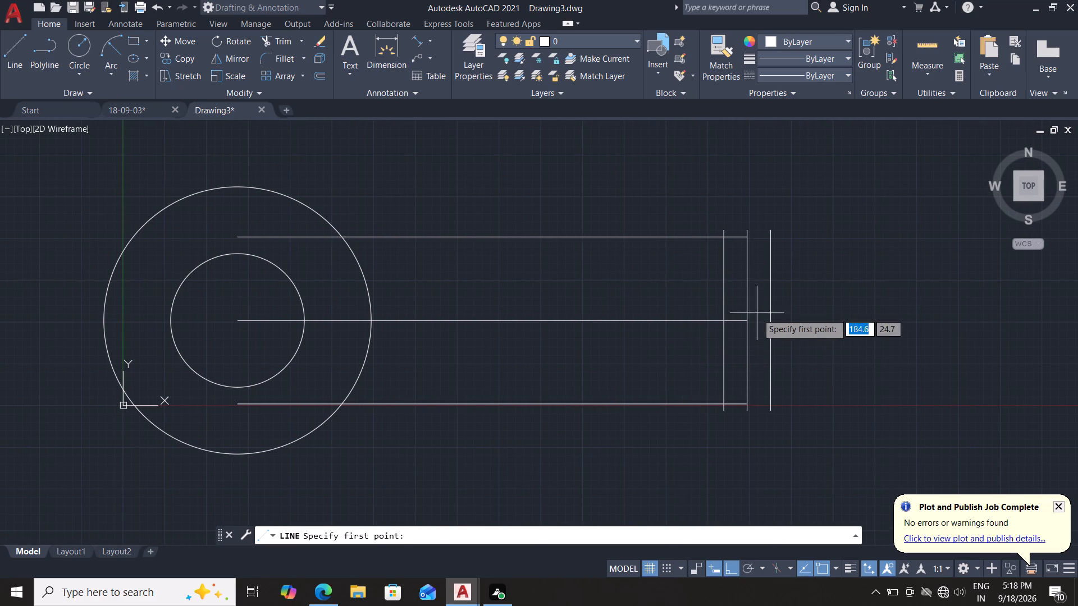
left_click(729, 229)
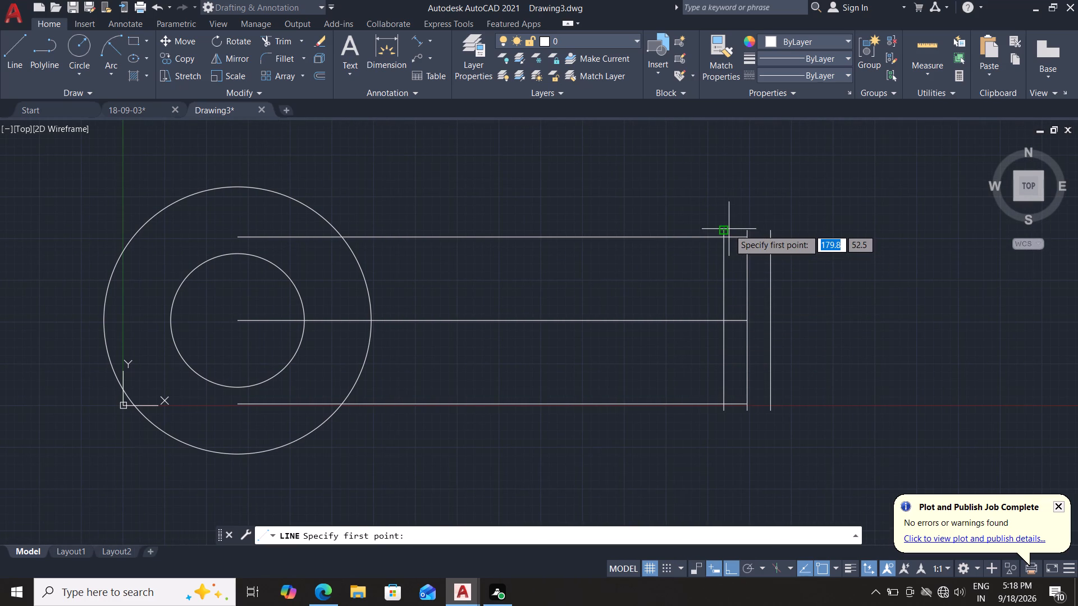
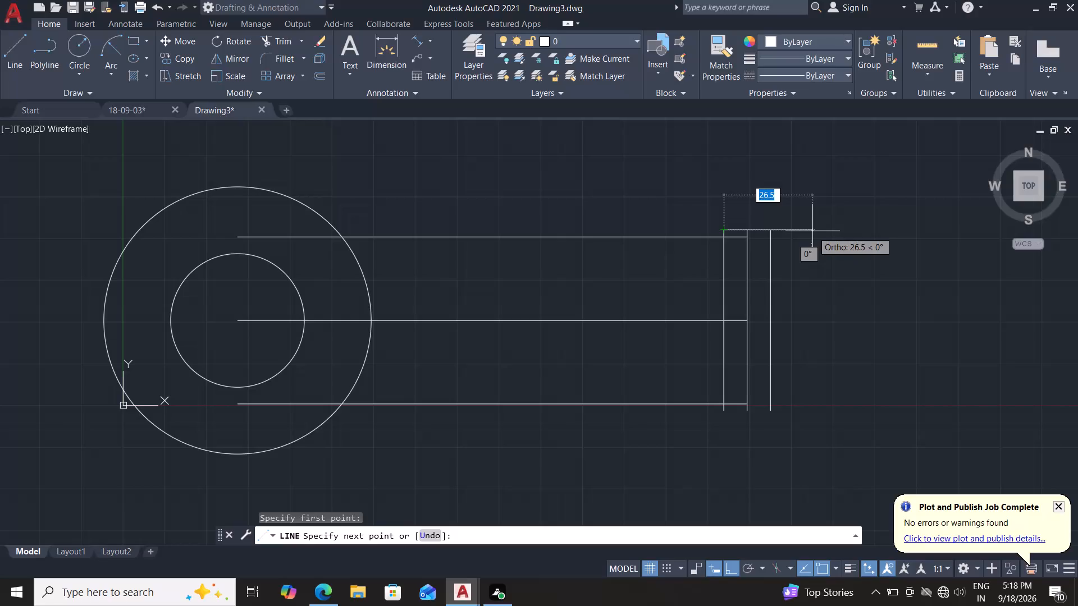
Finish the flange's top edge line at the top endpoint of the rightmost vertical line.
left_click(776, 230)
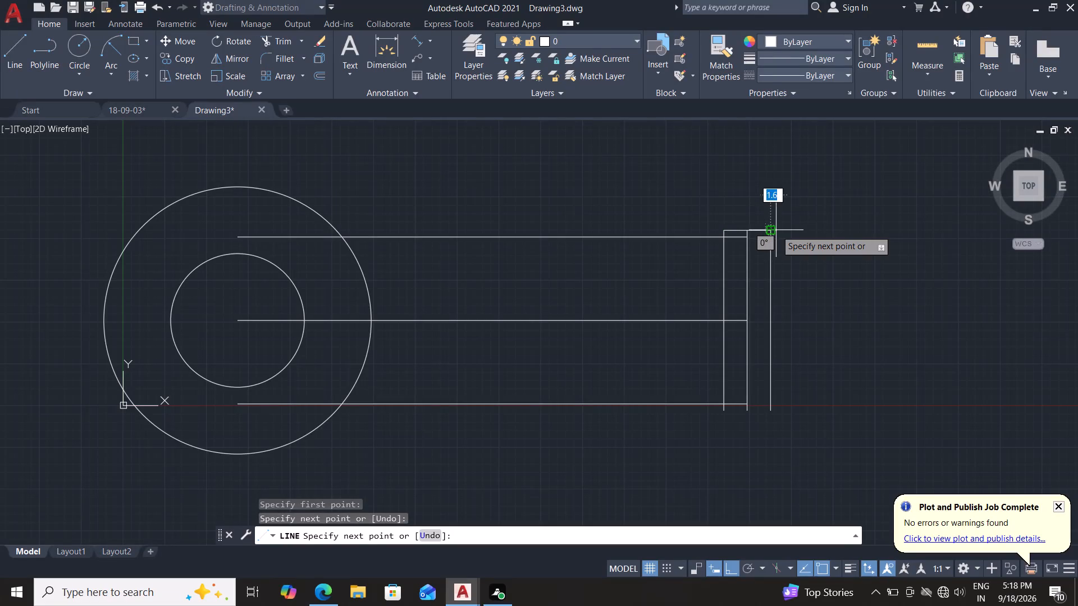
key("Escape")
key("Escape")
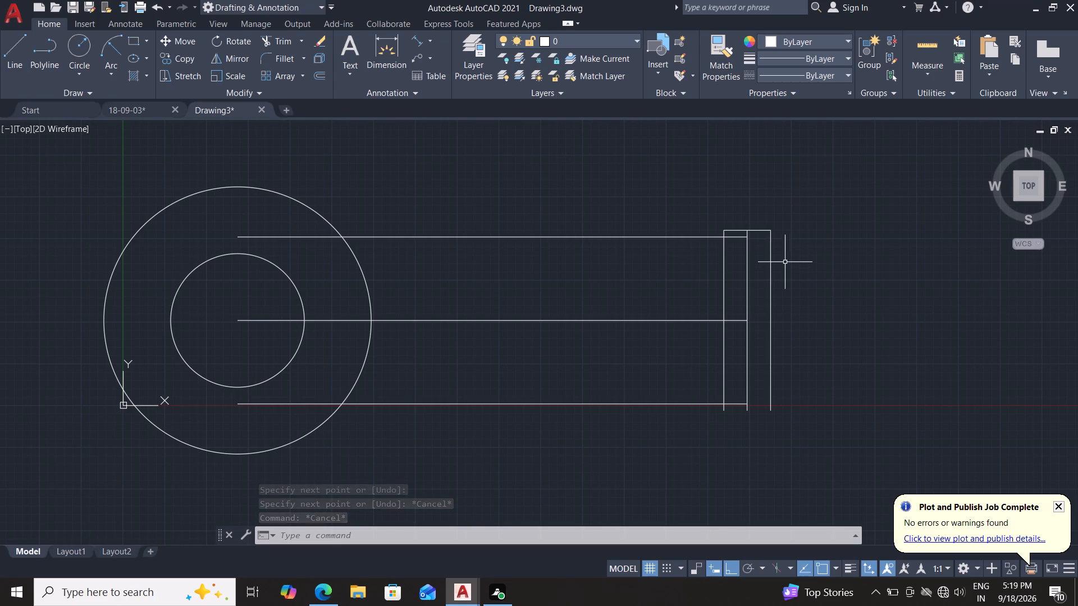
Draw a horizontal line joining the bottom endpoints of the flange's leftmost and rightmost vertical lines.
left_click(6, 50)
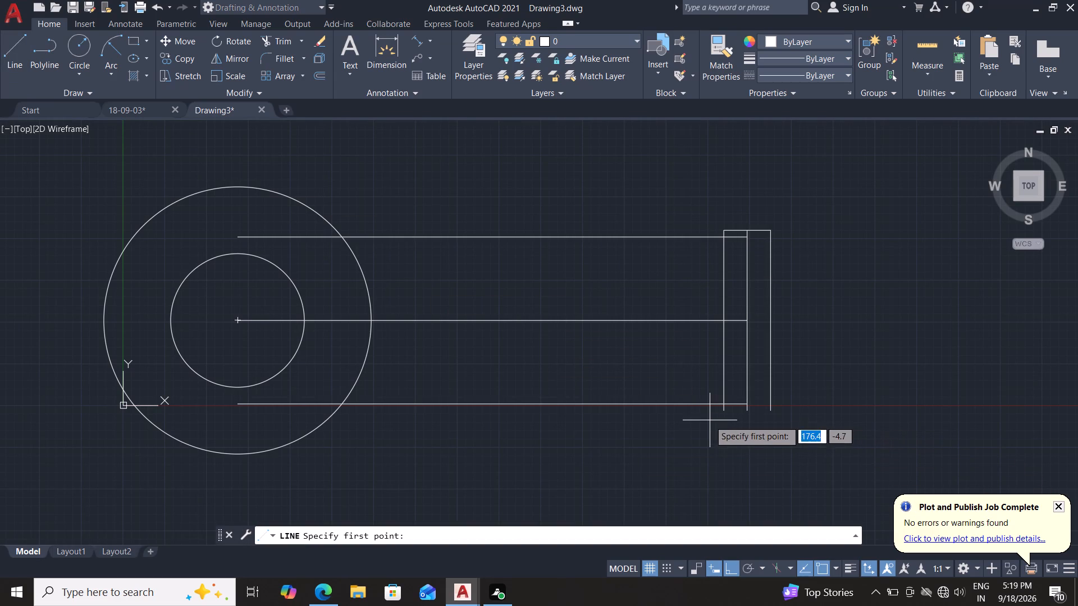
left_click(721, 412)
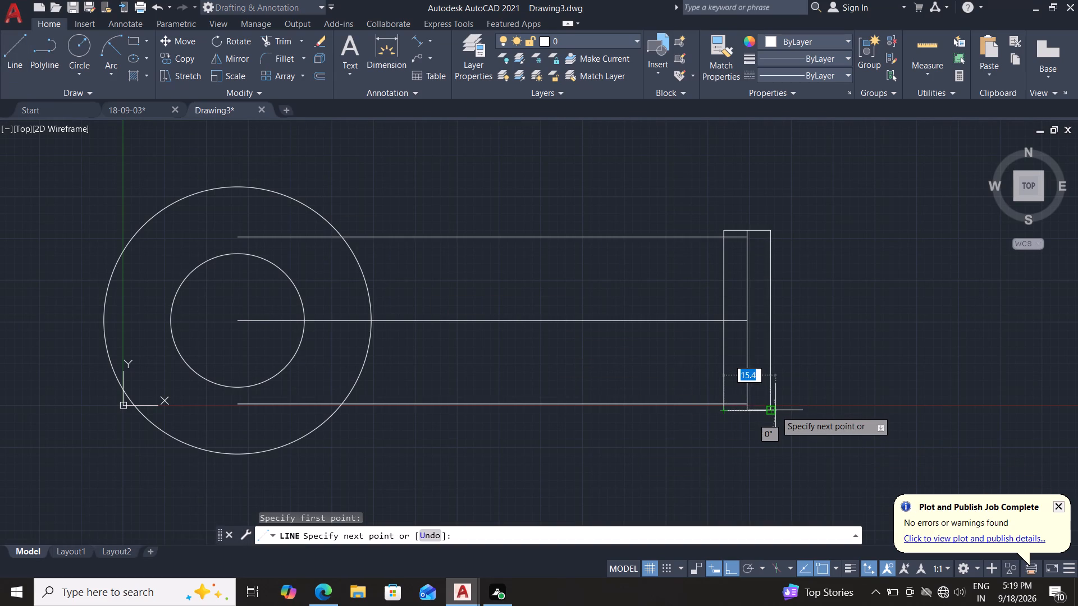
left_click(769, 412)
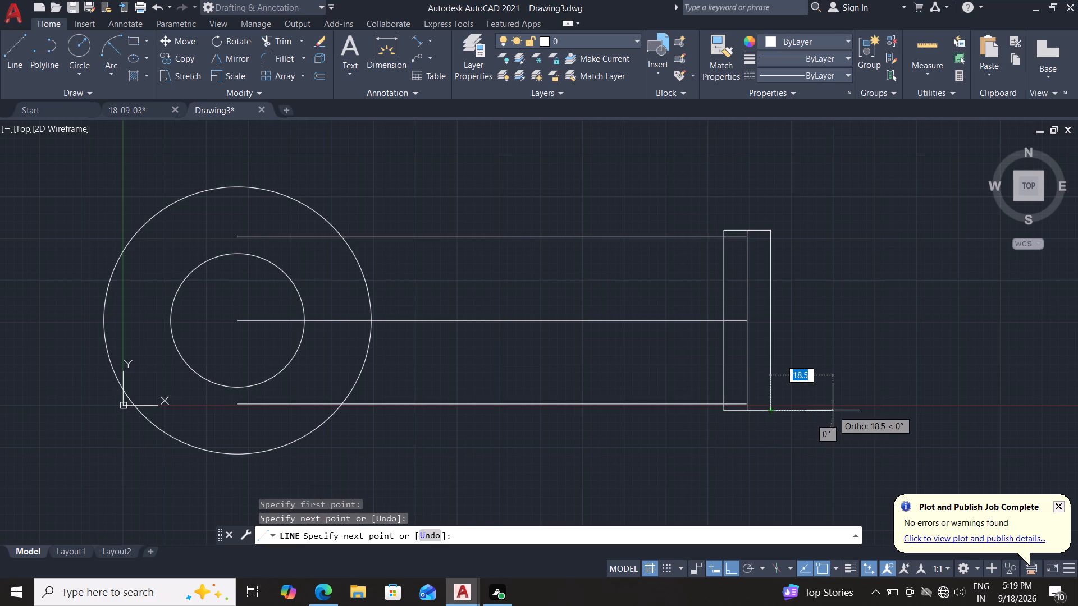
key("Escape")
key("Escape")
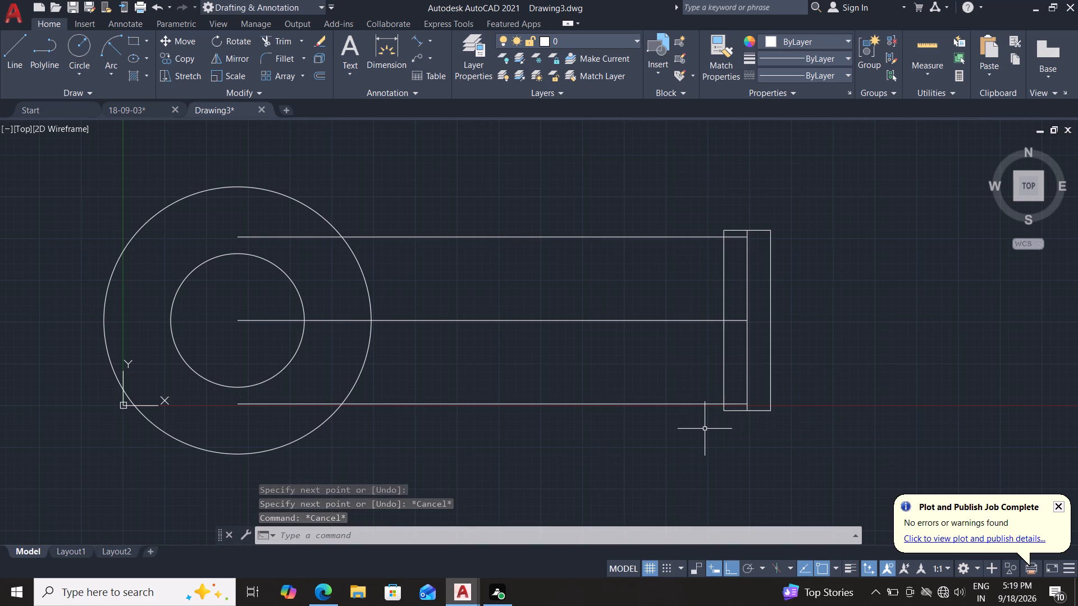
Trim the flange's leftmost vertical line between the bar's upper and lower horizontal lines.
left_click(271, 34)
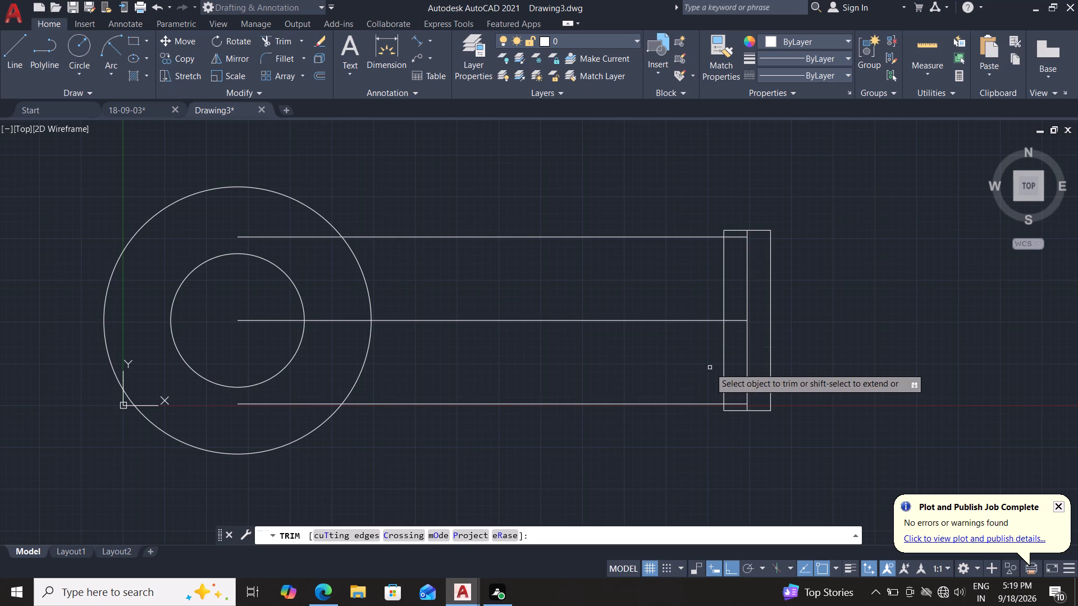
left_click_drag(710, 368, 729, 364)
left_click_drag(708, 290, 723, 285)
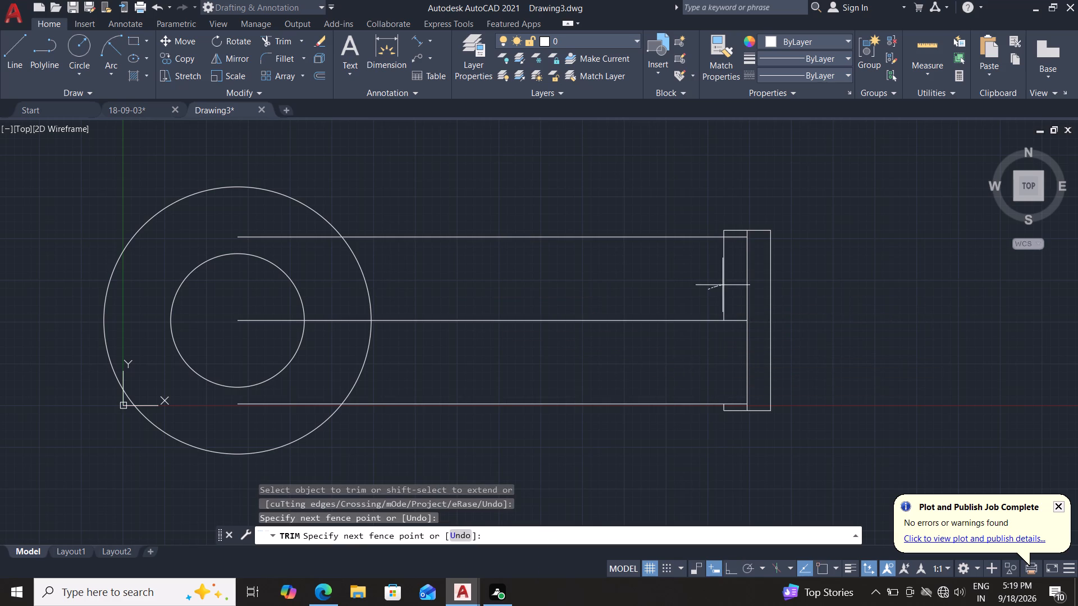
left_click_drag(723, 285, 725, 284)
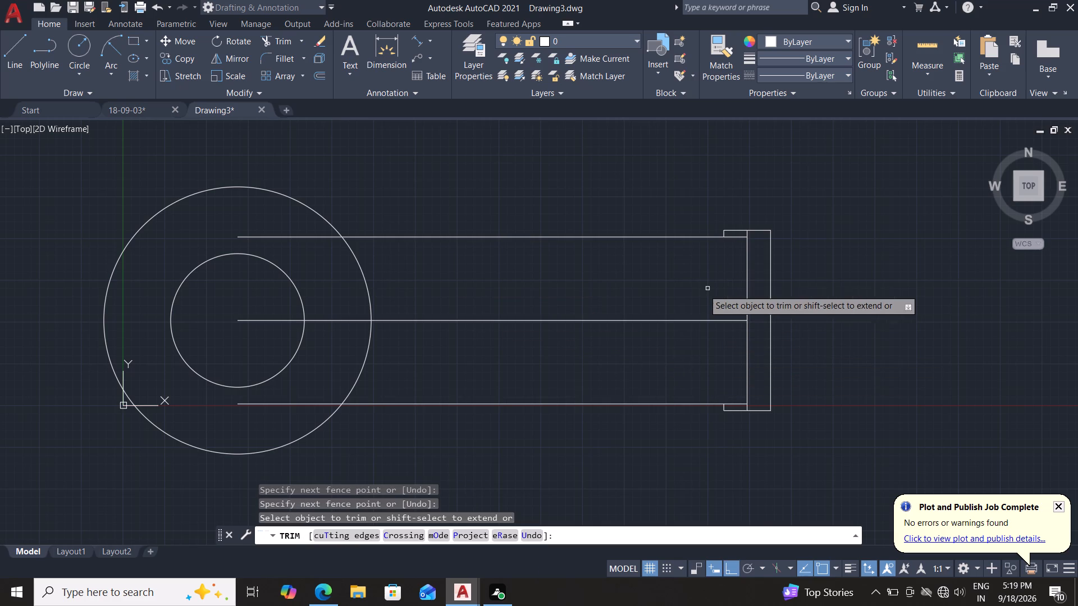
key("Escape")
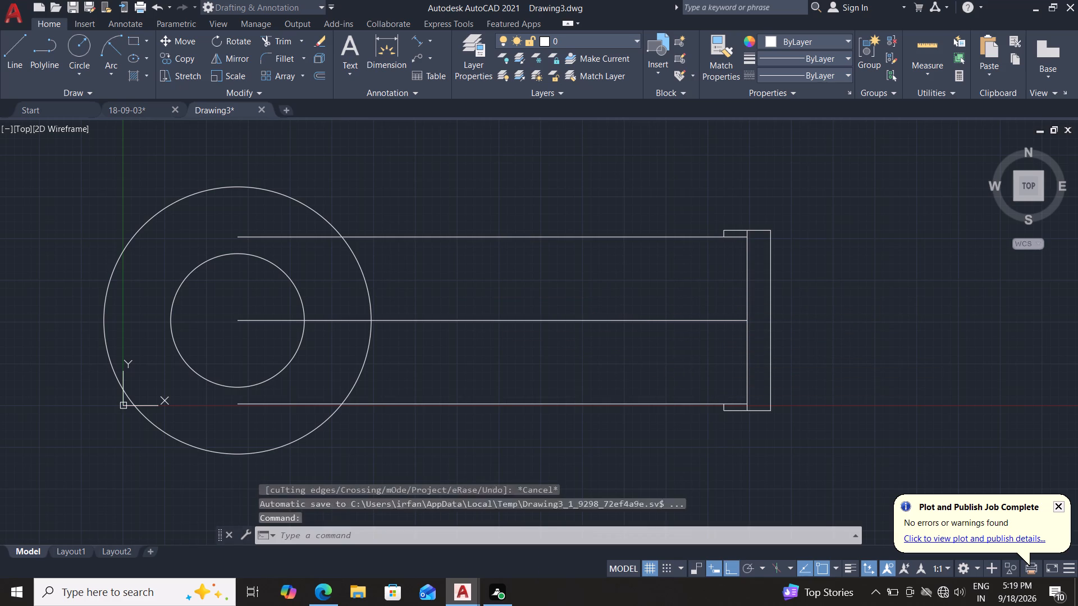
key("Escape")
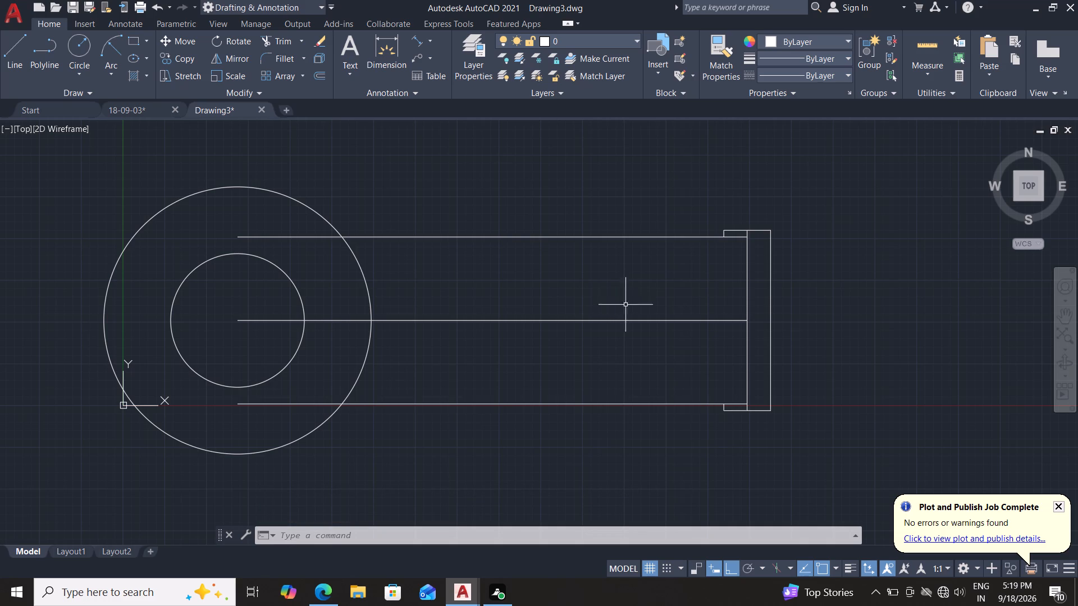
Draw a vertical line along the flange's left edge from the bar's lower horizontal line to its upper one.
left_click(20, 59)
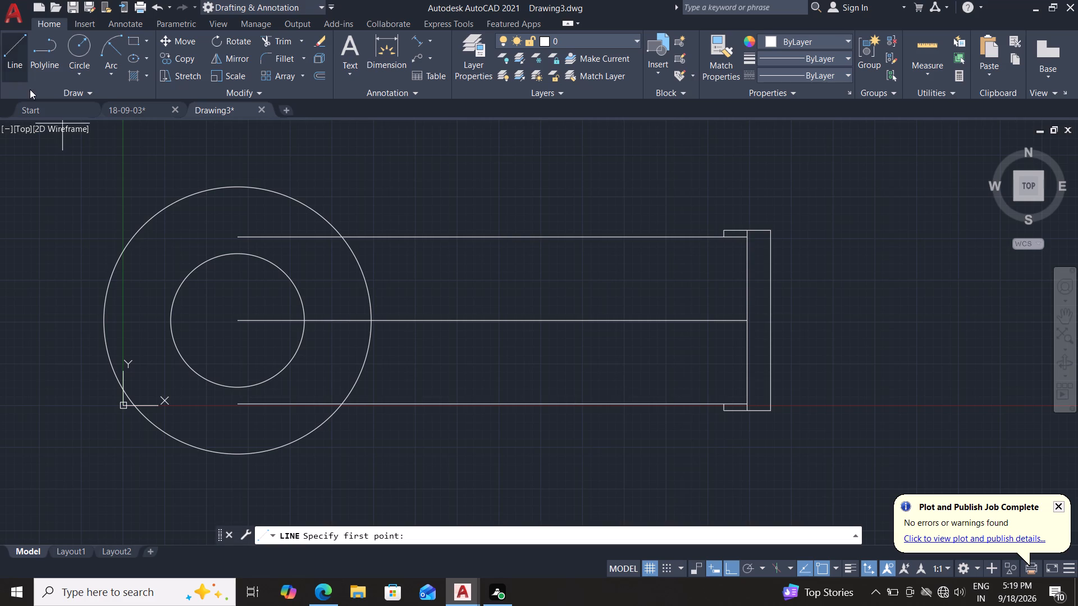
left_click(727, 406)
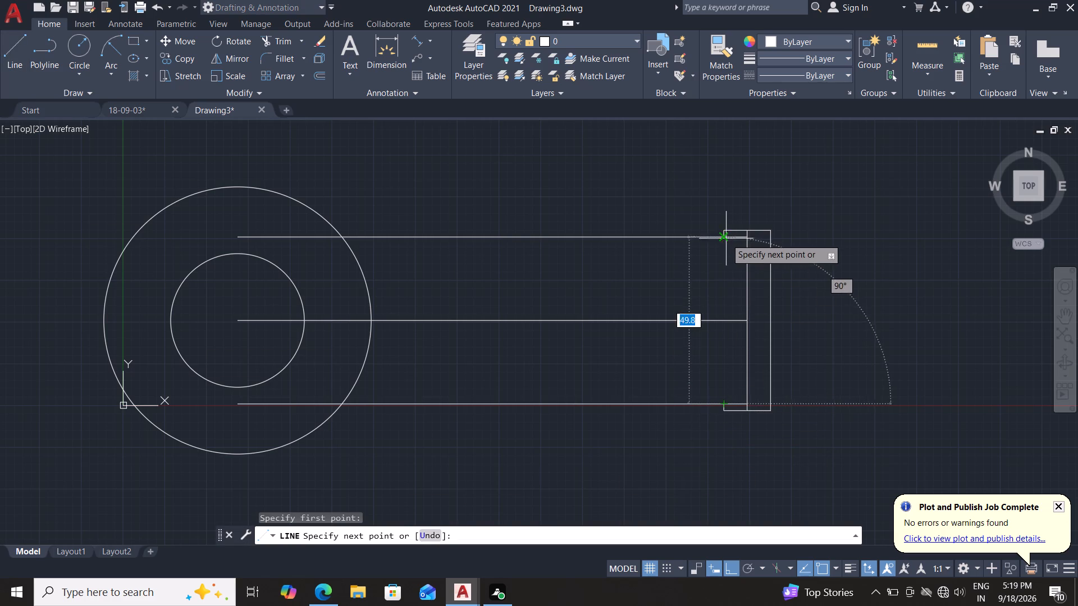
left_click(723, 239)
key("Escape")
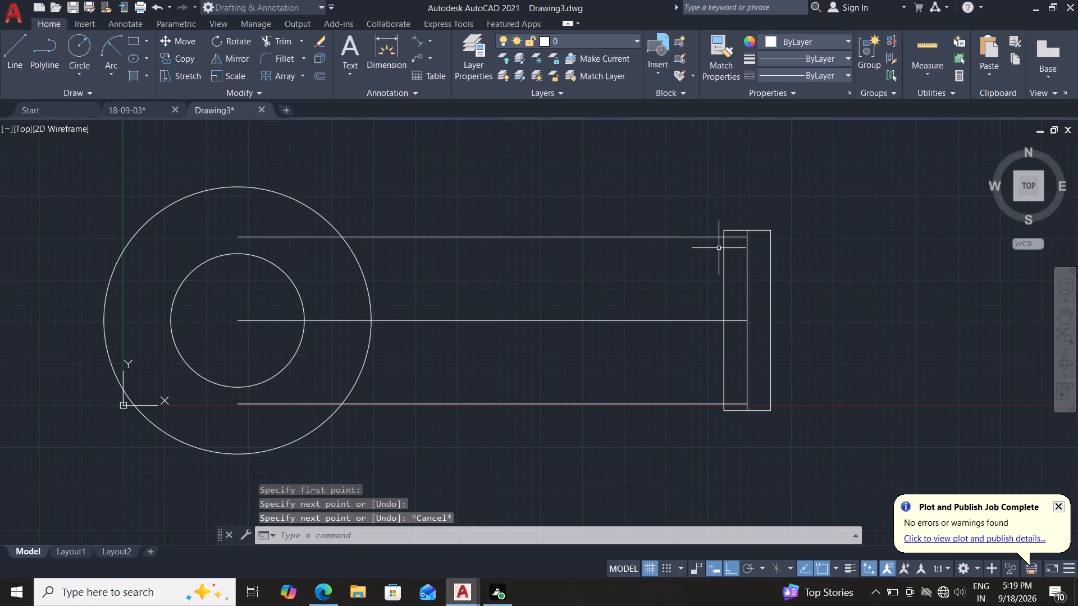
Offset the new vertical line at the flange's left edge by 2 to the right, into the flange.
key("o")
key("Return")
key("2")
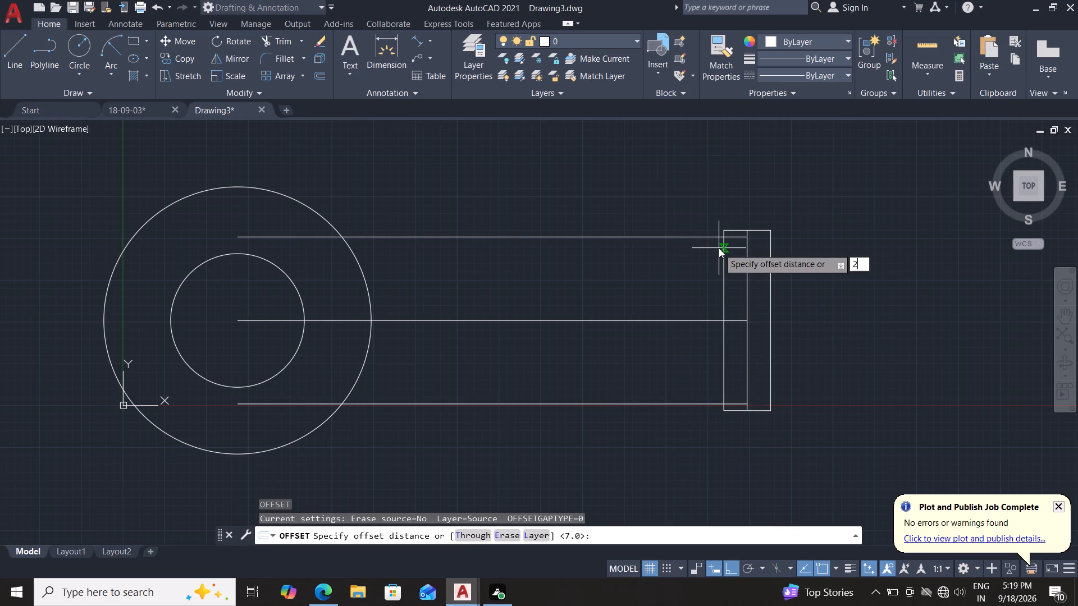
key("Return")
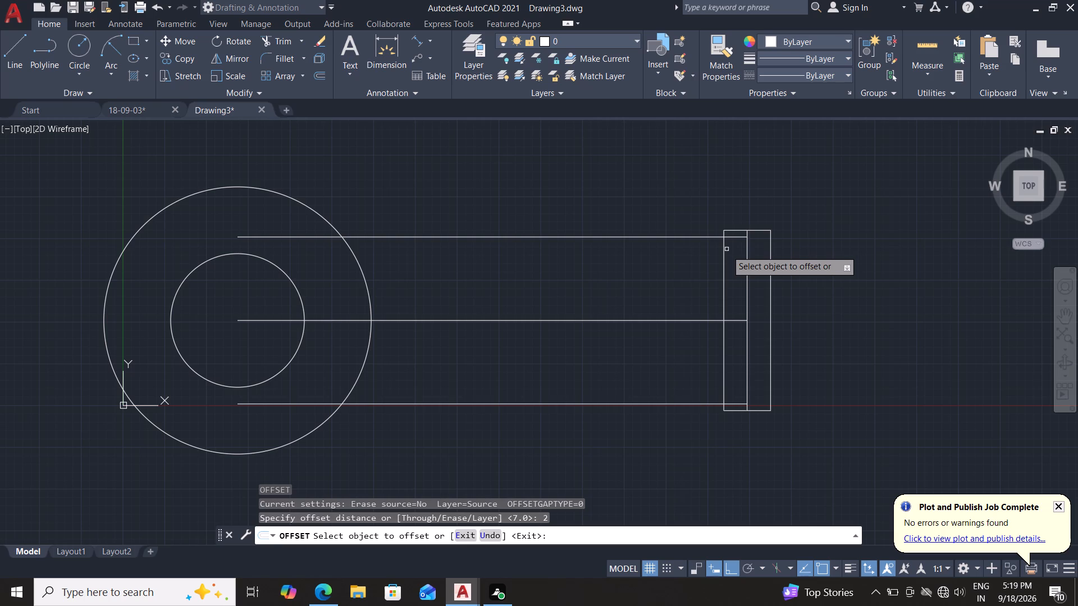
left_click(724, 261)
left_click(731, 264)
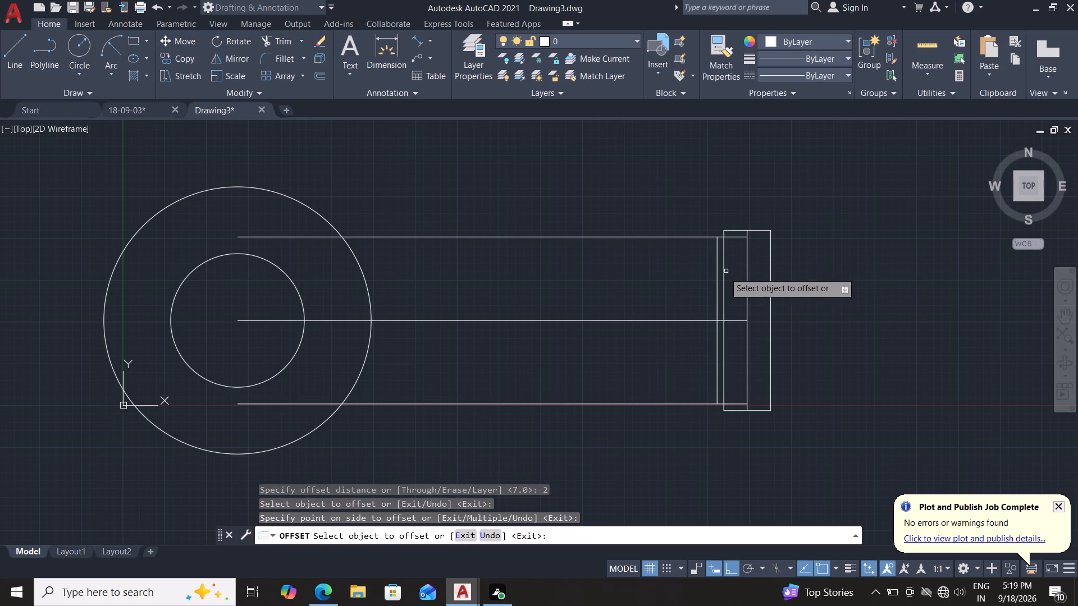
key("ctrl+z")
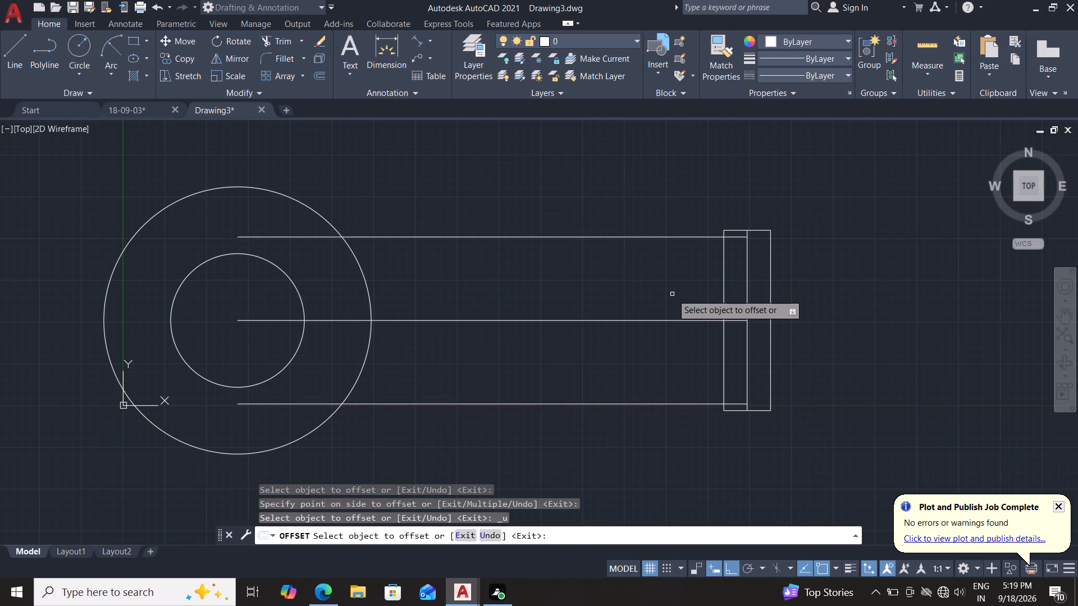
left_click(724, 300)
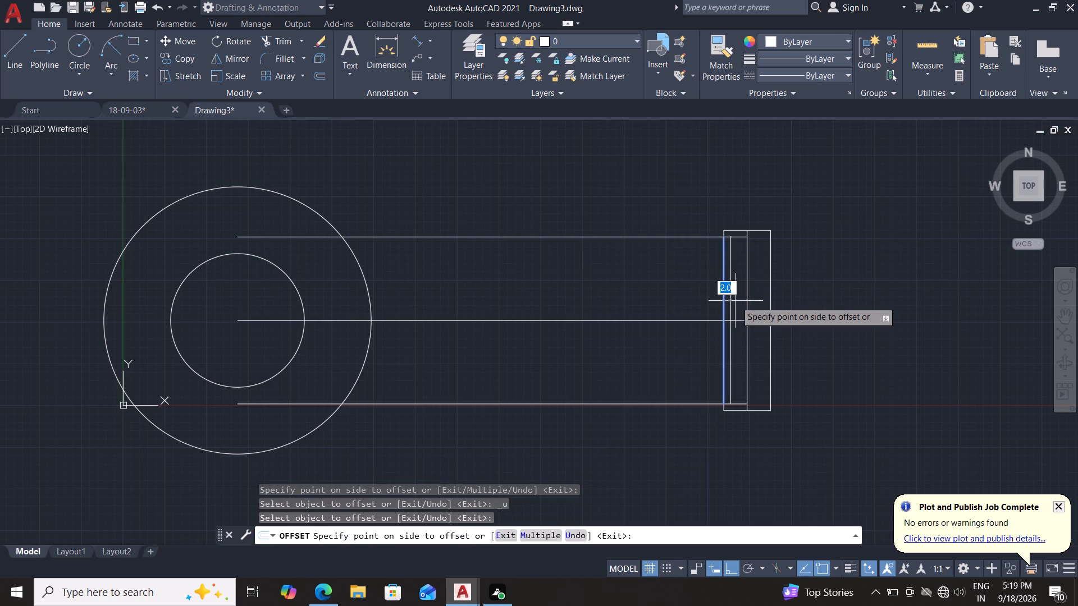
left_click(736, 301)
key("Escape")
key("Escape")
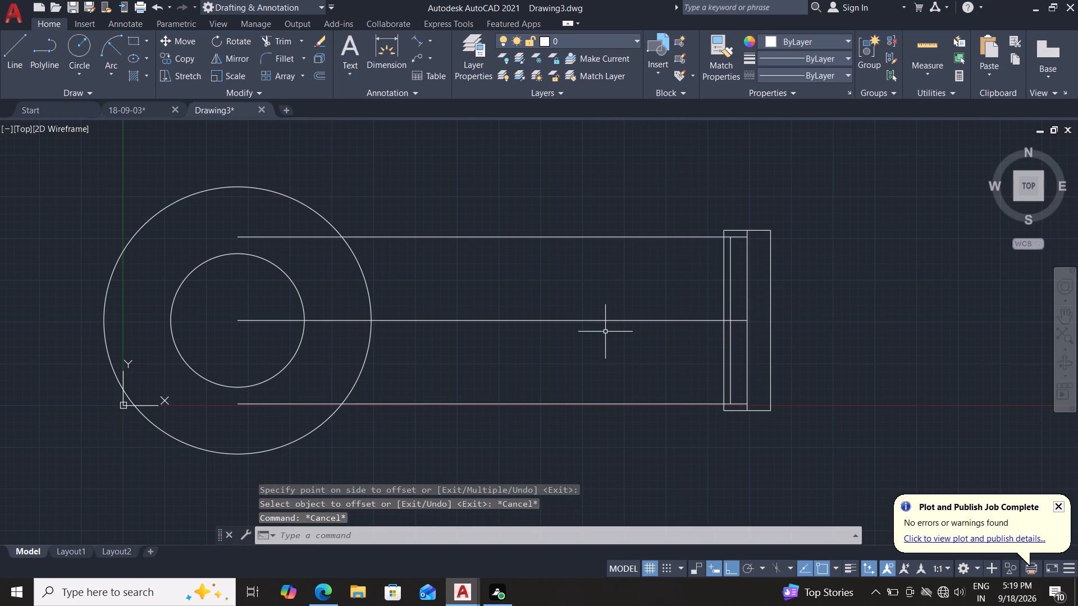
Delete the source vertical line on the flange's left edge between the bar's horizontal lines.
left_click(725, 282)
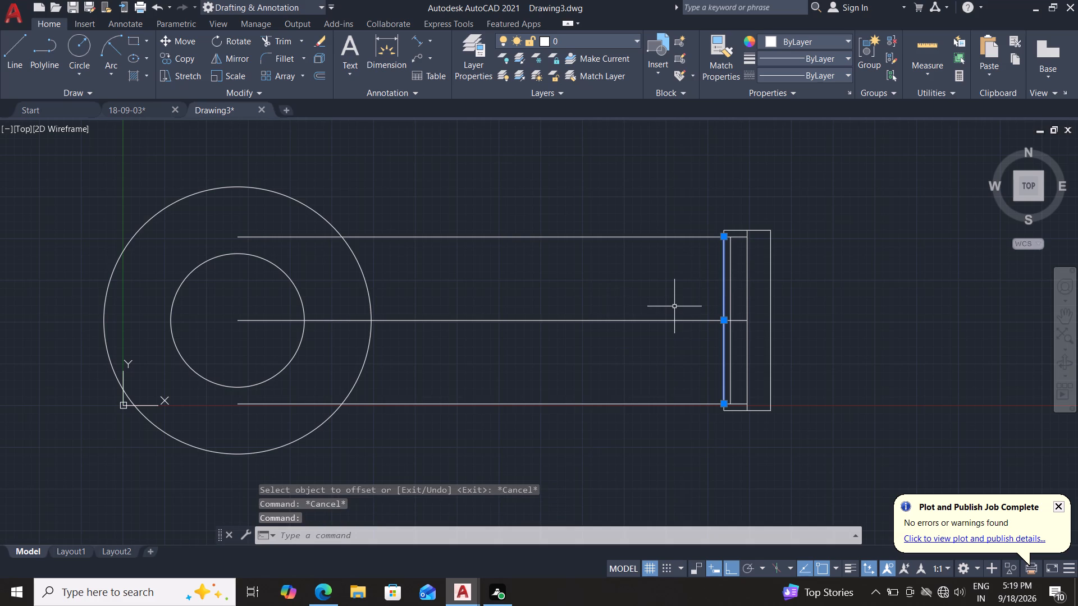
key("Delete")
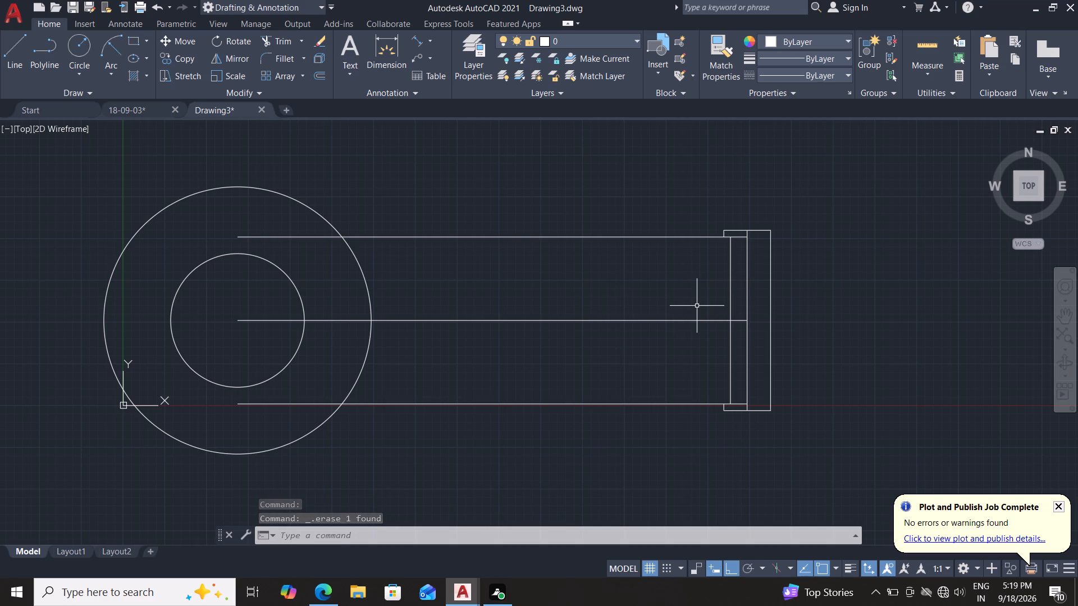
Offset the flange's rightmost vertical line by 2 to the left, into the flange.
key("o")
key("Return")
key("Return")
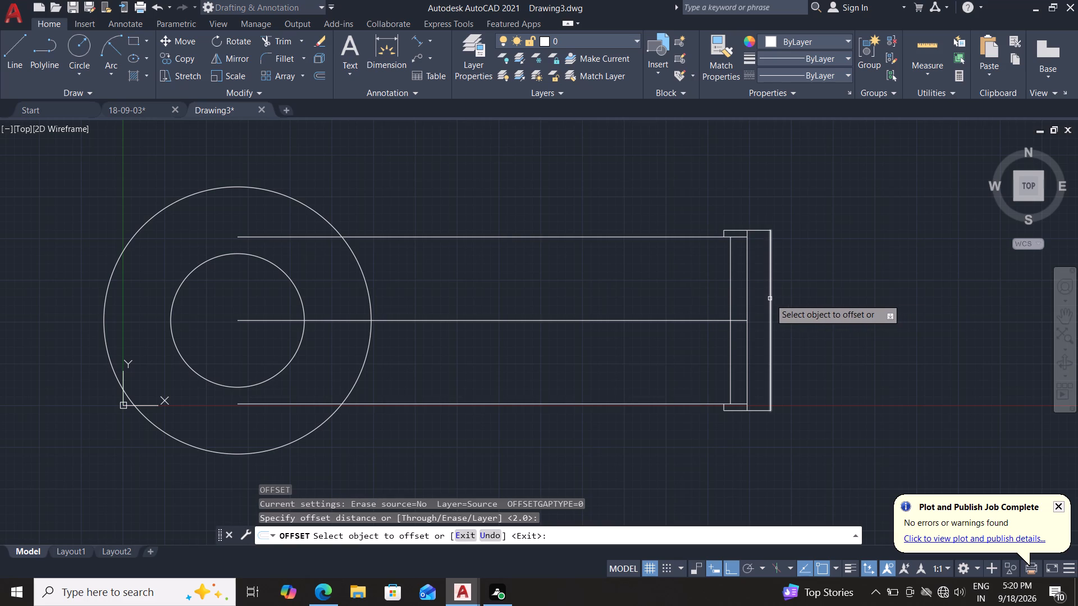
left_click(770, 299)
left_click_drag(765, 300, 760, 304)
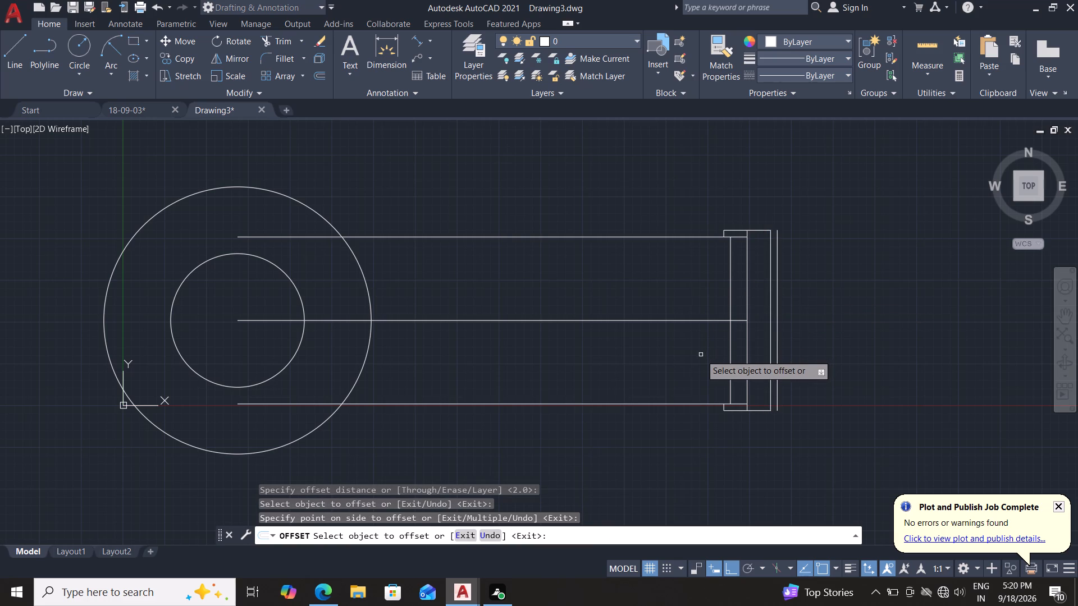
key("ctrl+z")
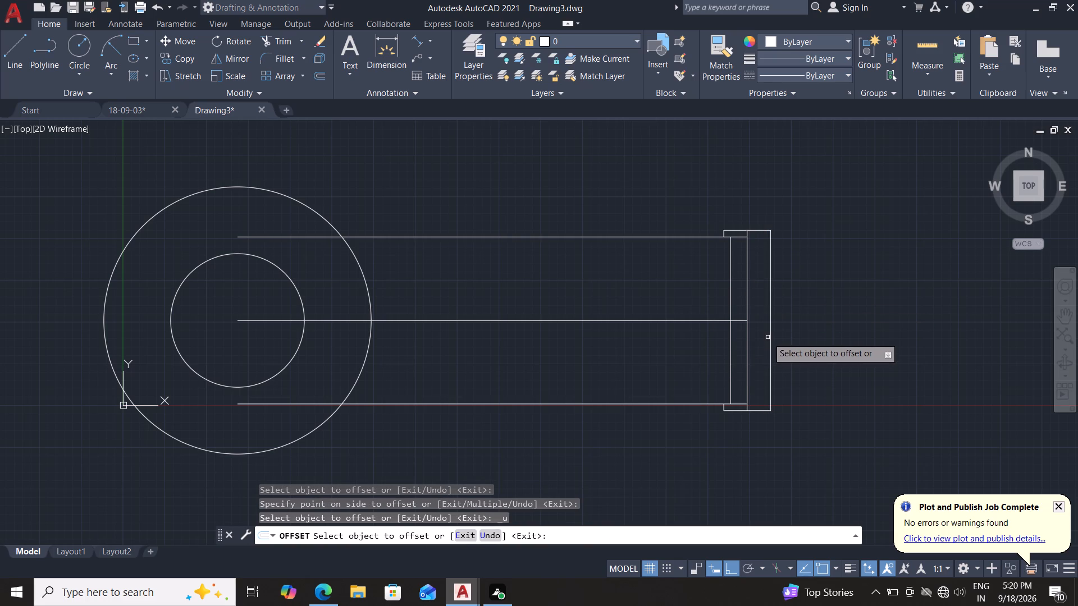
left_click(770, 337)
left_click(687, 343)
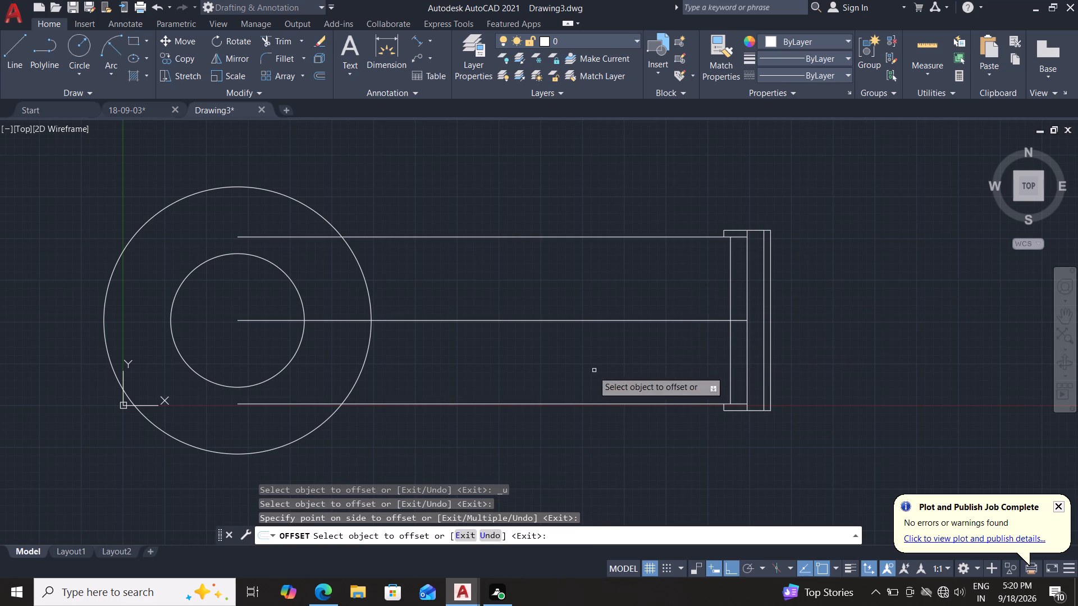
key("Escape")
key("Escape")
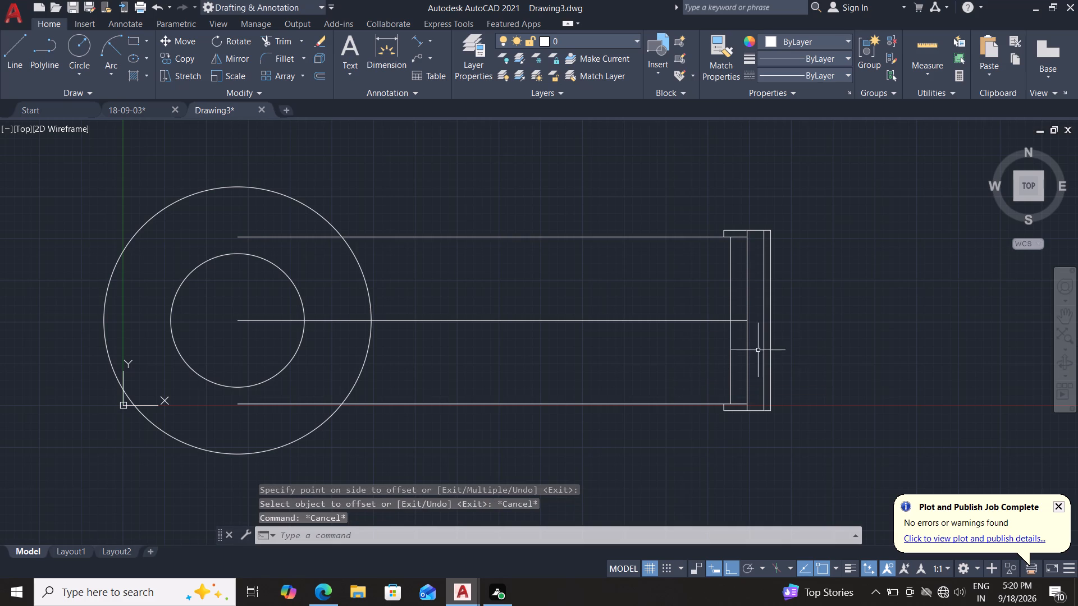
Extend the horizontal centre line to the flange's right edge.
type("ex")
key("Return")
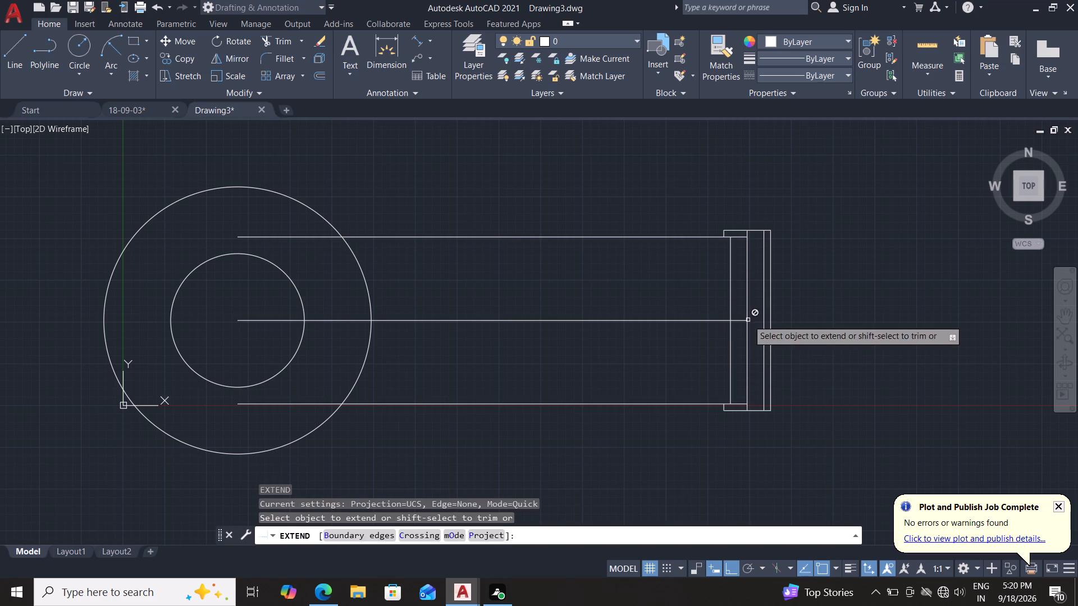
left_click(741, 321)
left_click(760, 320)
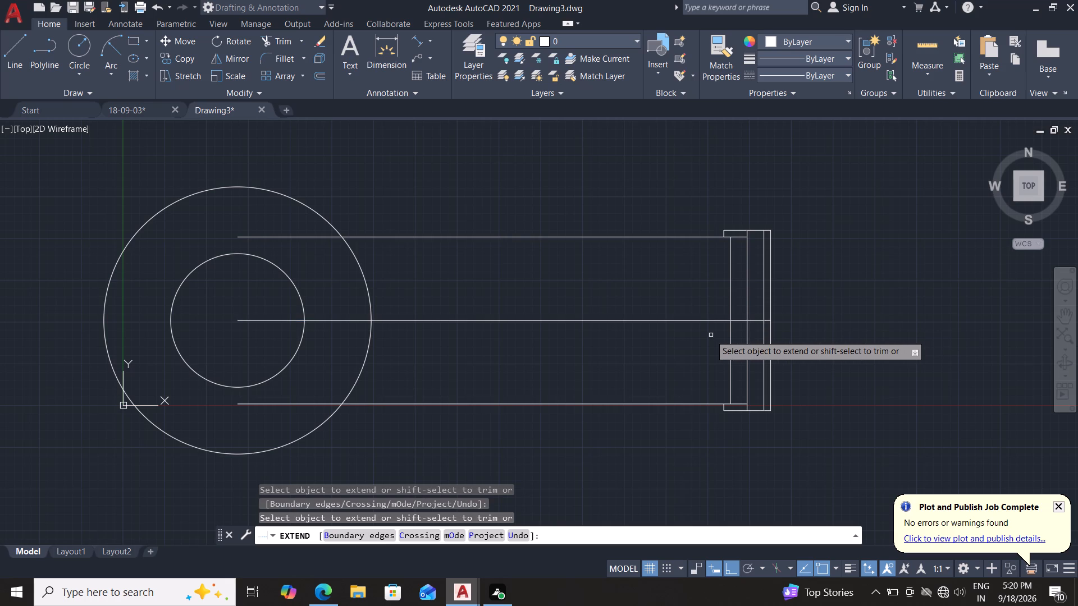
key("Escape")
key("Escape")
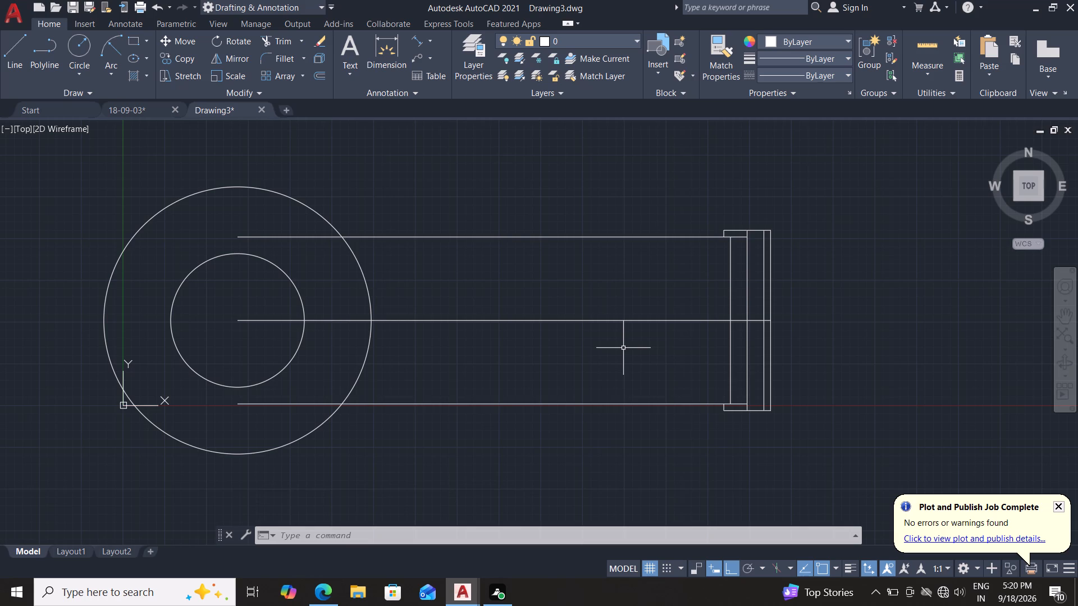
Draw a line 27.5 left along the centre line from the flange's middle vertical, up to the bar's upper line, and down to its lower line.
left_click(15, 58)
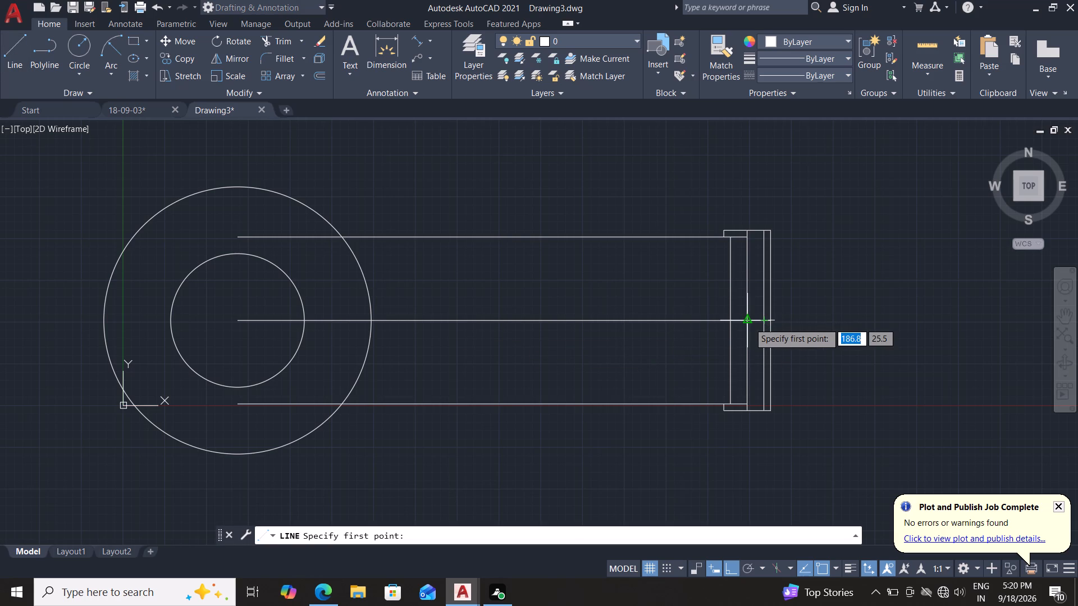
left_click(749, 323)
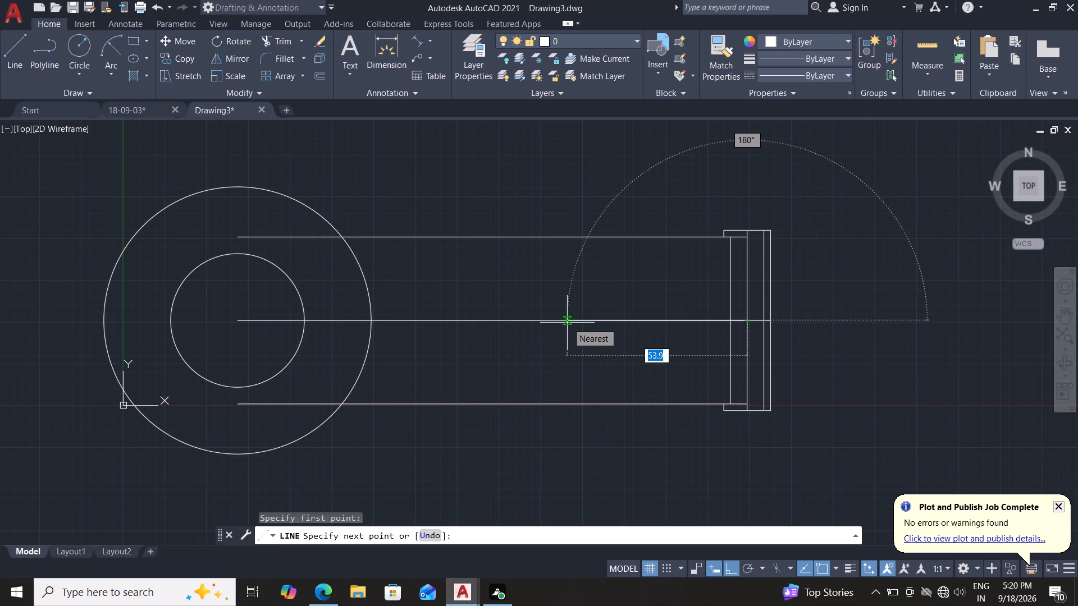
type("27.5")
key("Return")
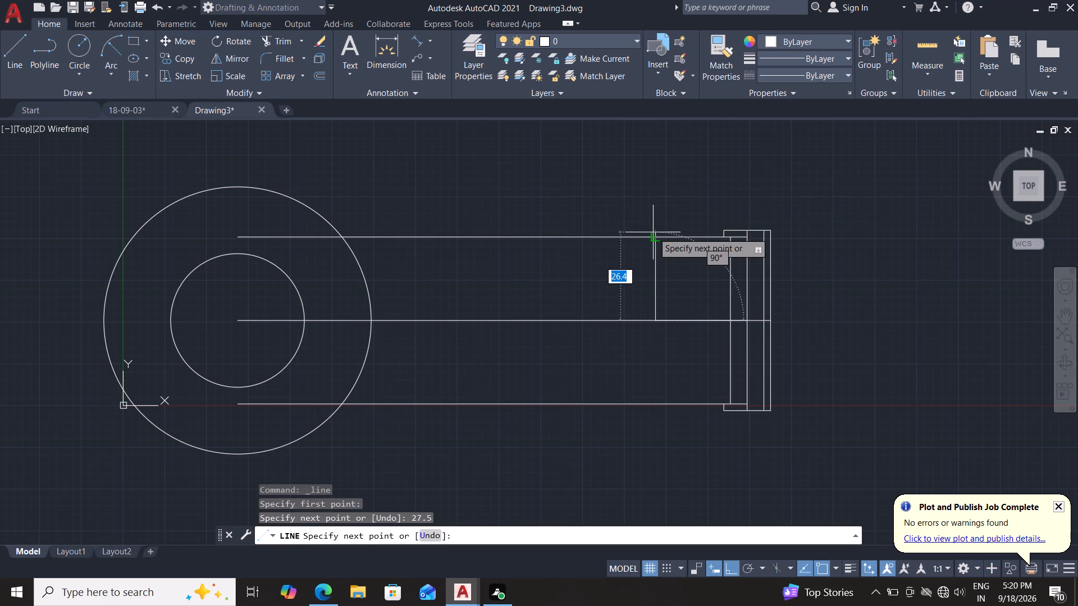
left_click(656, 235)
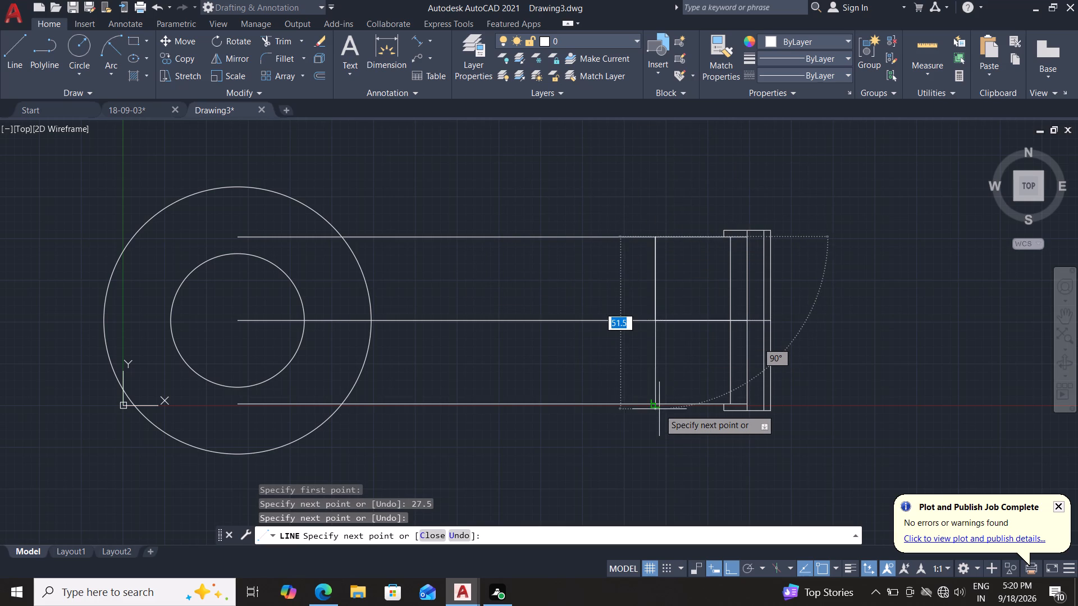
left_click(657, 405)
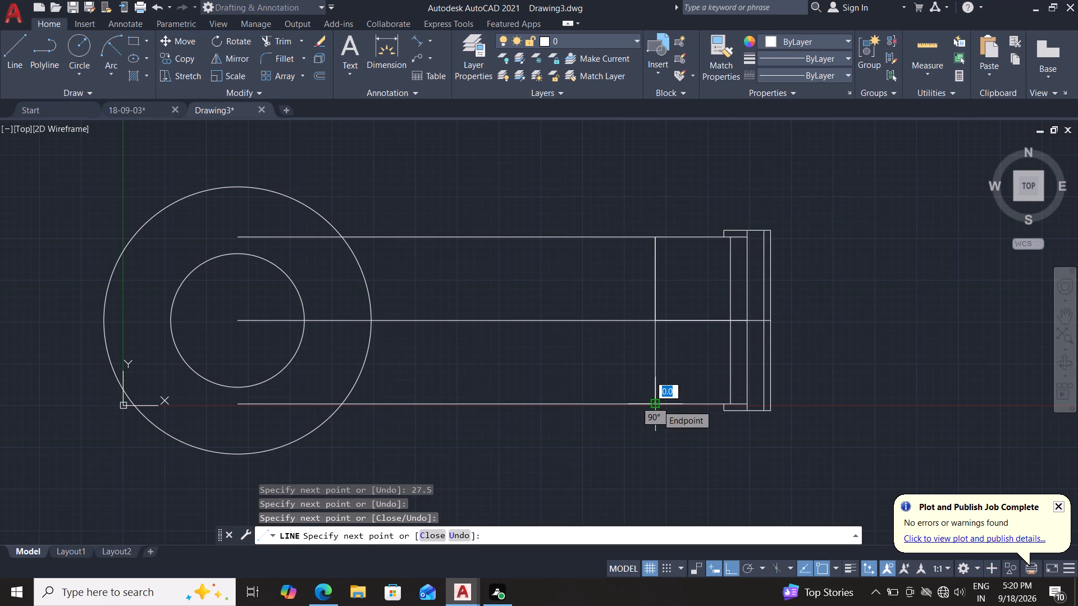
Offset the 27.5 centre-line segment at the flange end by 5 to both sides, above and below it.
key("Escape")
key("Escape")
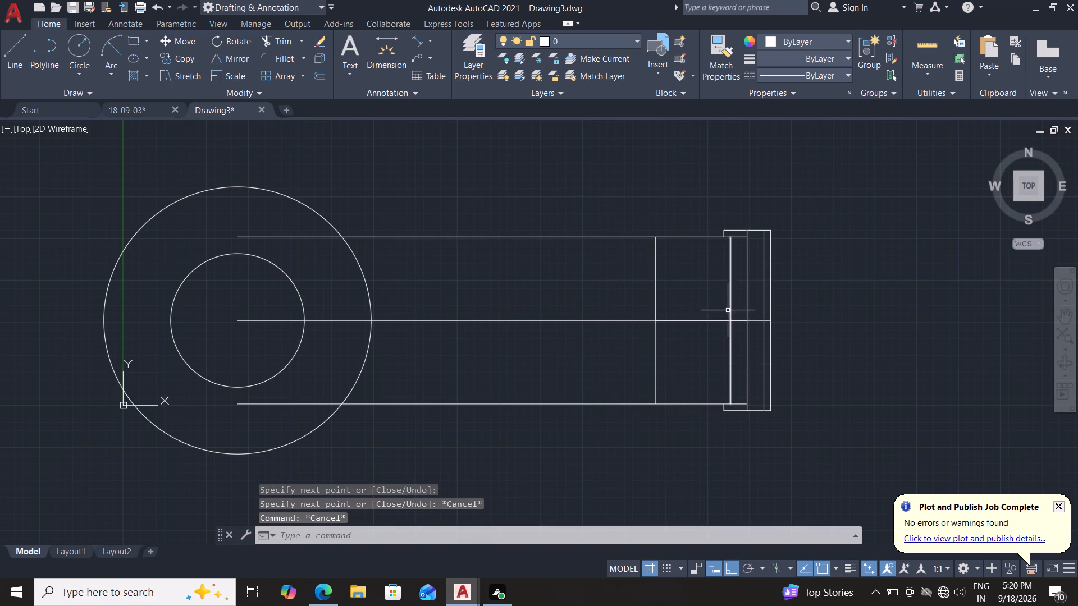
key("o")
key("Return")
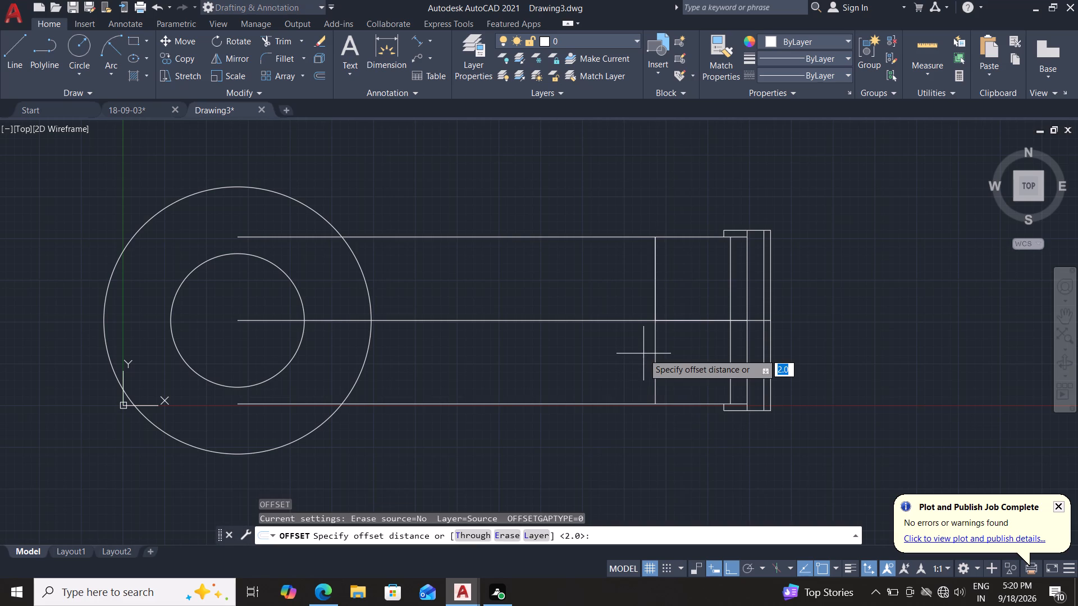
key("5")
key("Return")
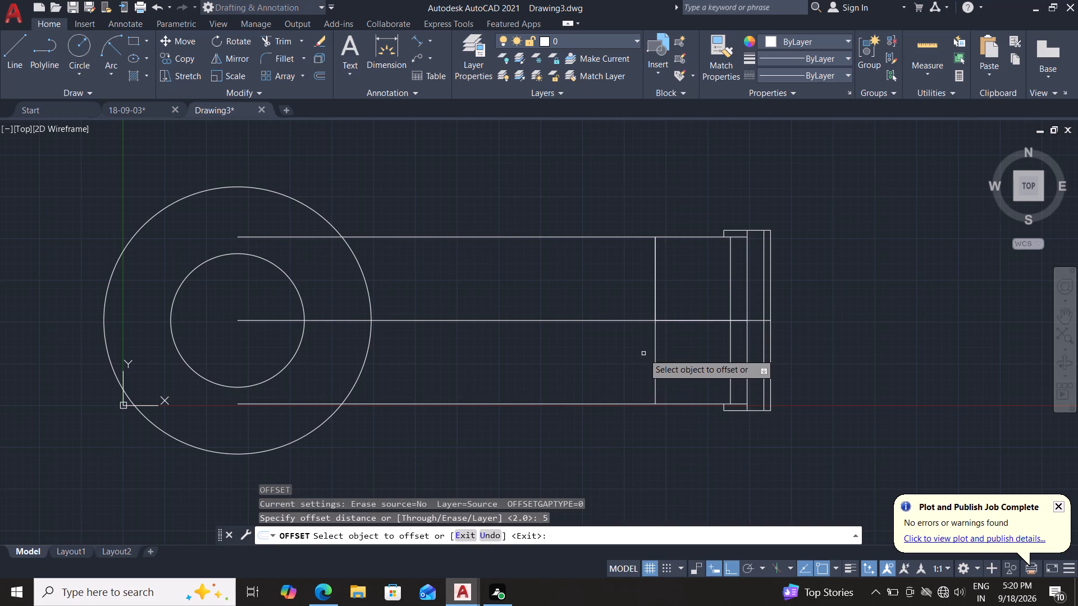
left_click(682, 320)
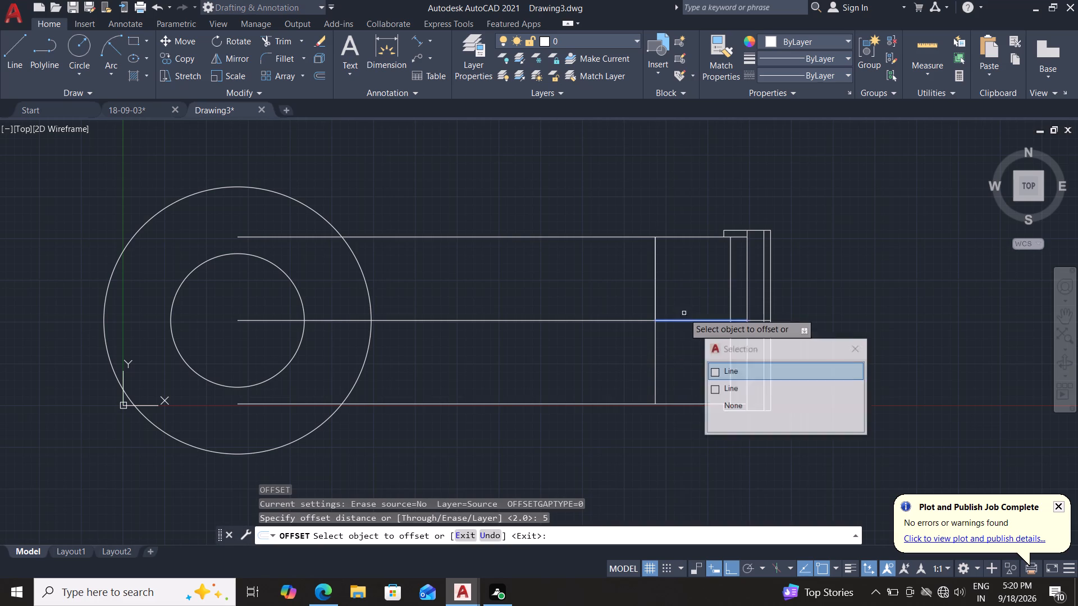
left_click(716, 375)
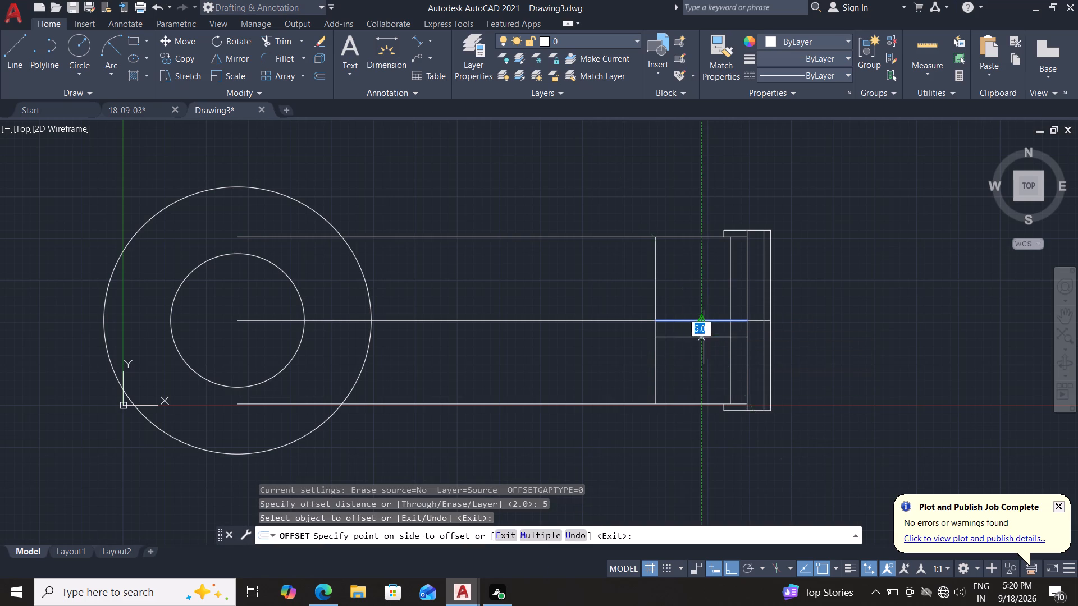
left_click(701, 362)
left_click(707, 322)
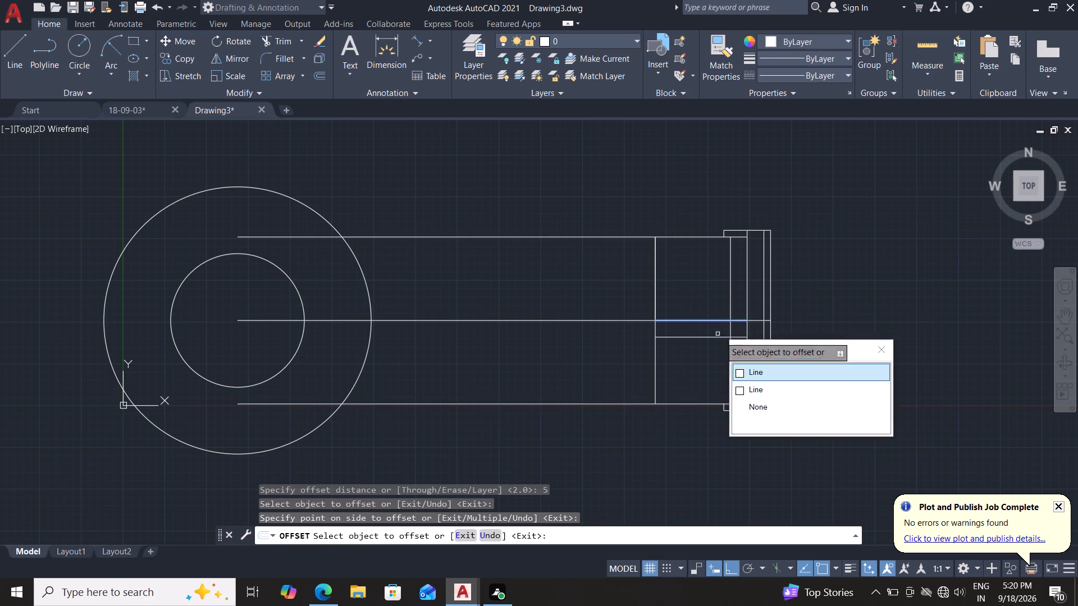
left_click(735, 368)
left_click(701, 280)
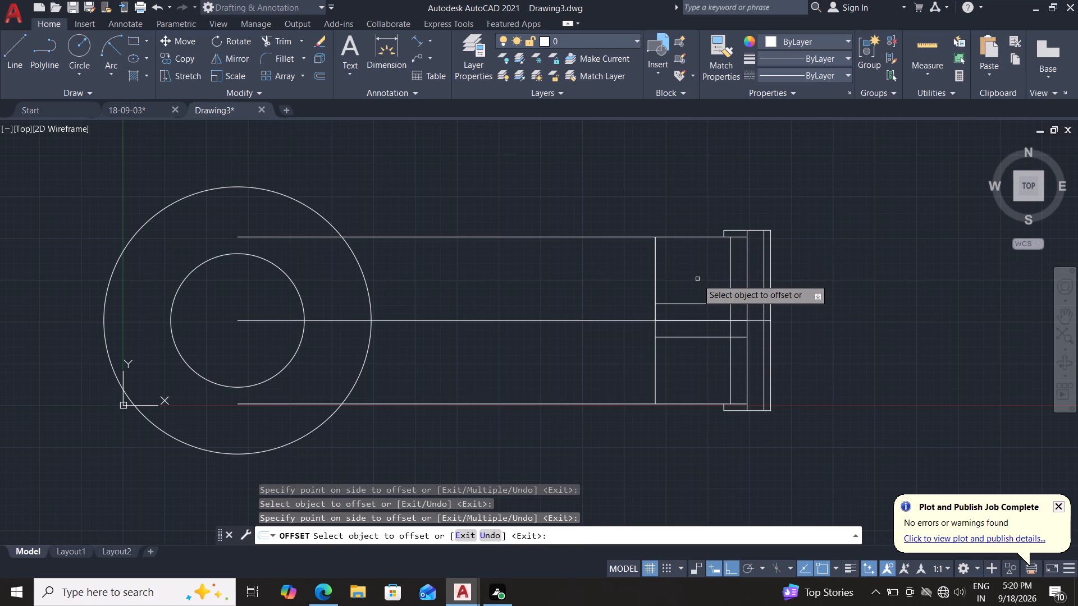
key("Escape")
key("Escape")
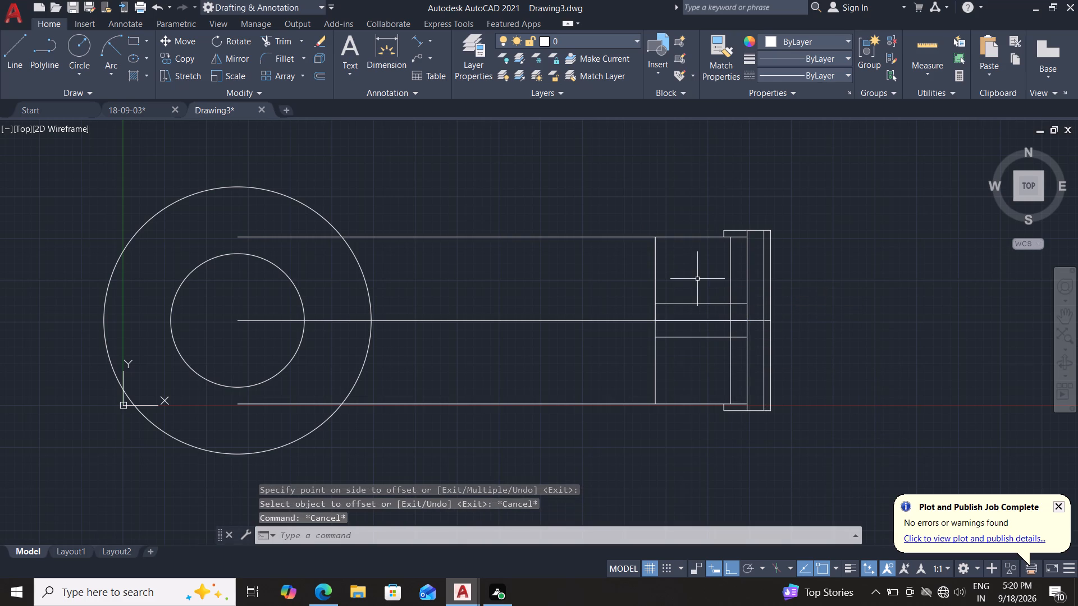
Delete the long horizontal centre line running from the circles' centre to the flange's right edge.
left_click(498, 322)
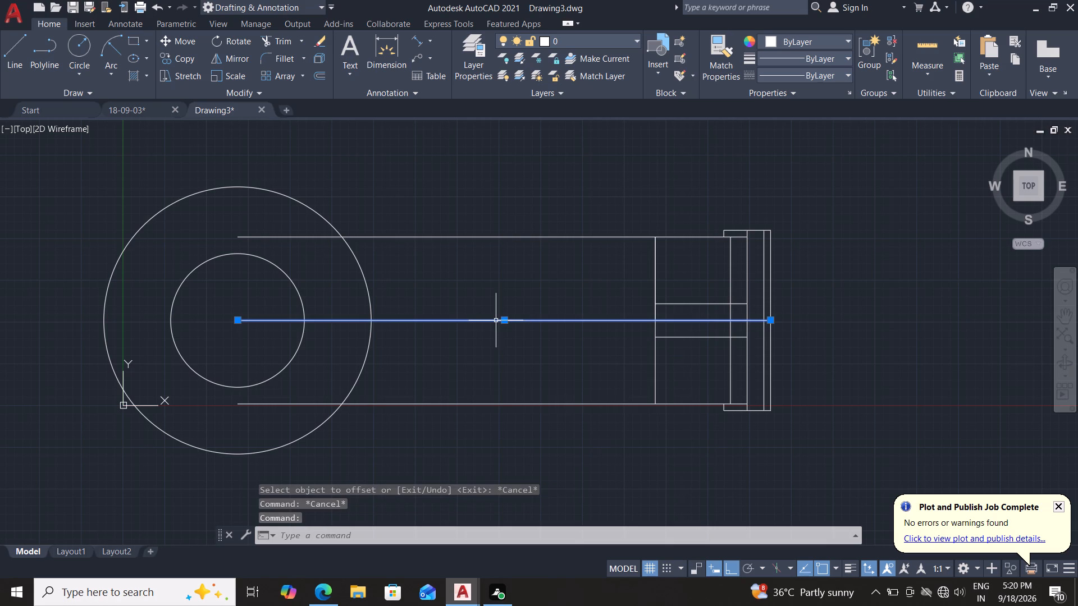
key("Delete")
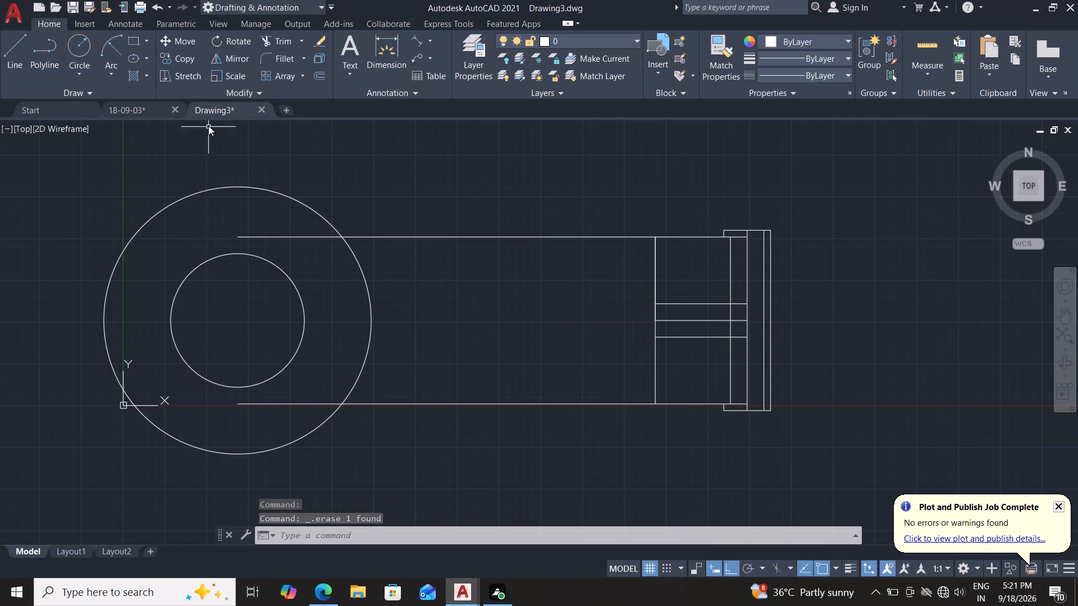
Trim away the short centre-line segment and the flange's two left verticals between the two offset slot lines.
left_click(285, 42)
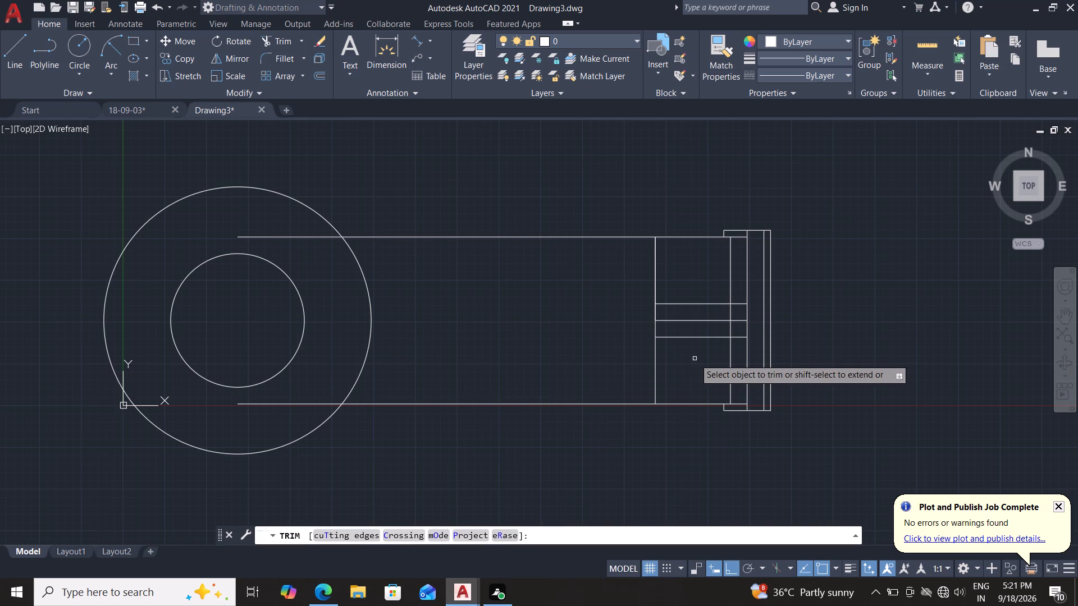
left_click_drag(757, 311, 706, 313)
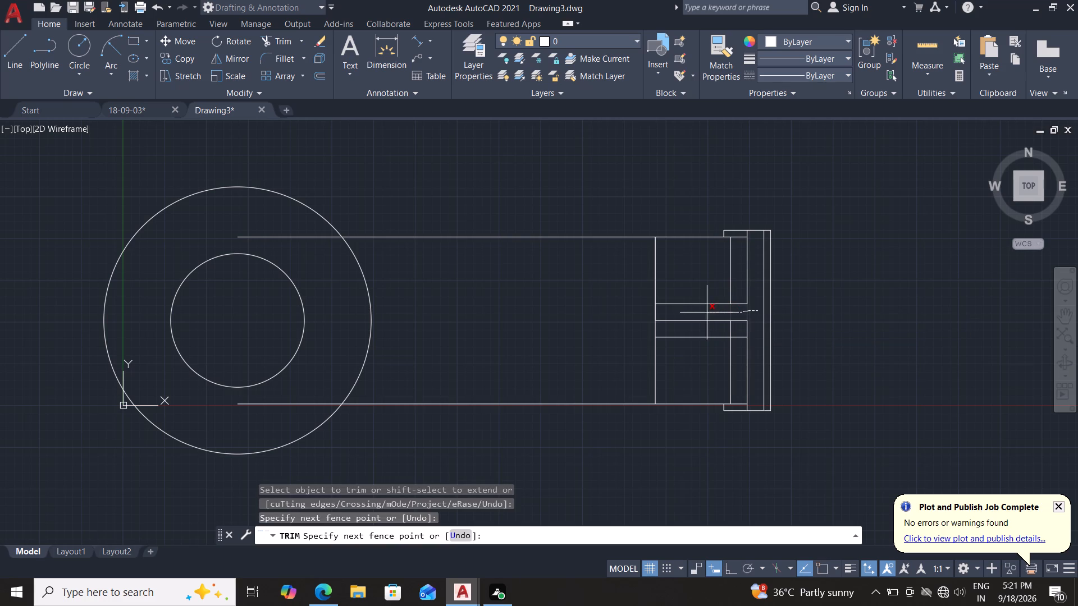
left_click_drag(706, 313, 757, 325)
left_click_drag(757, 325, 743, 319)
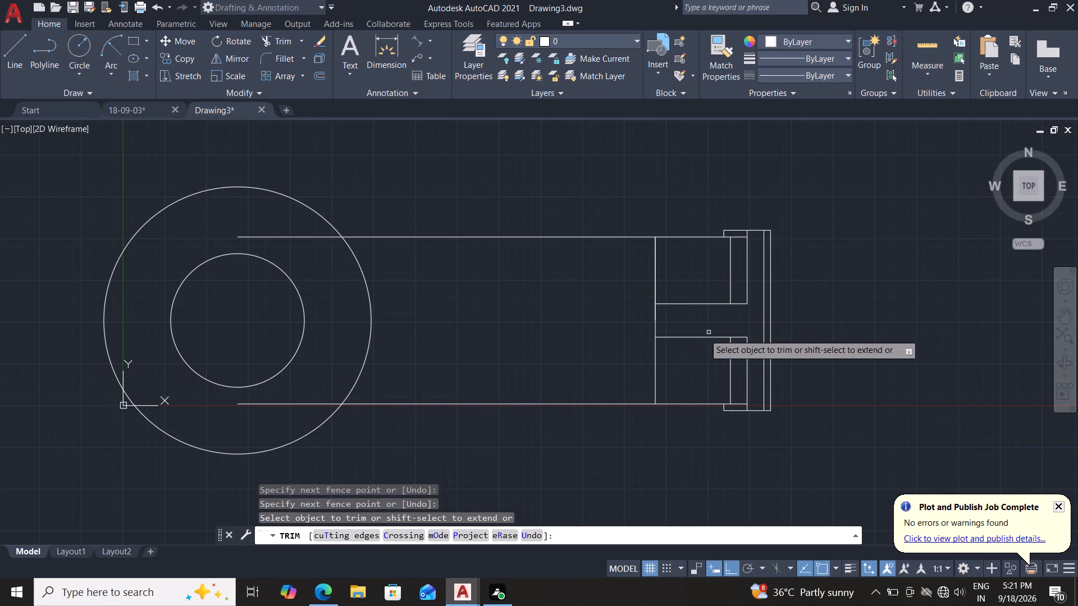
key("Escape")
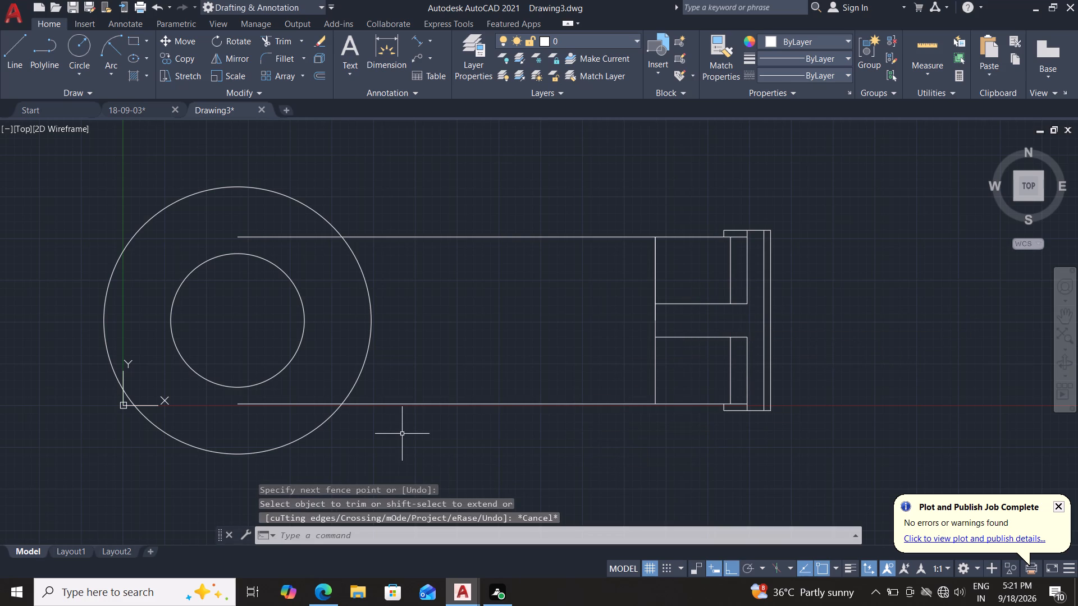
key("Escape")
Extend the upper and lower slot lines to the flange's right edge.
type("ex")
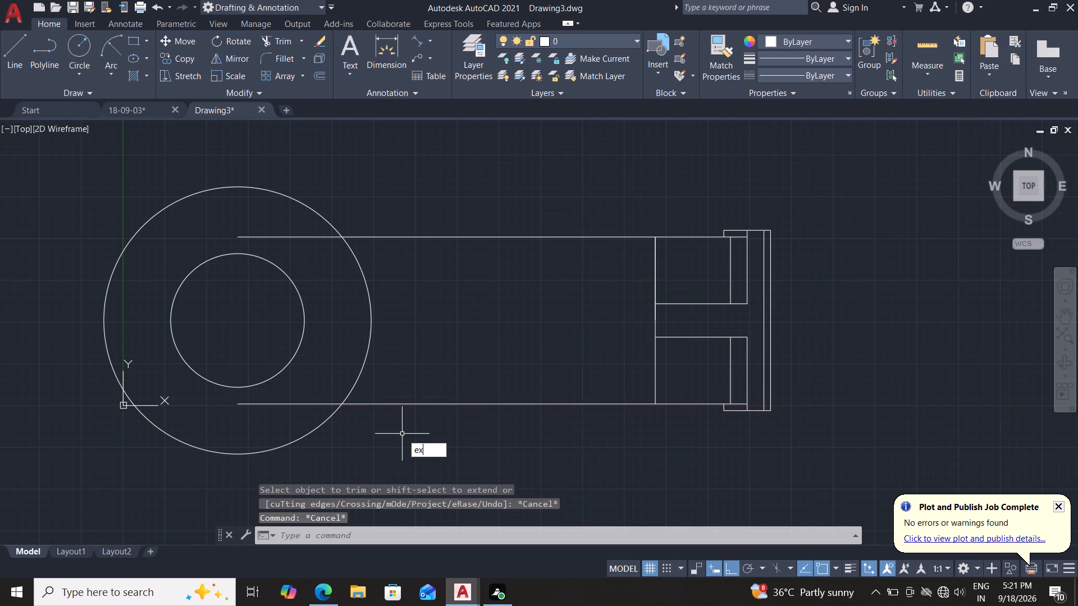
key("Return")
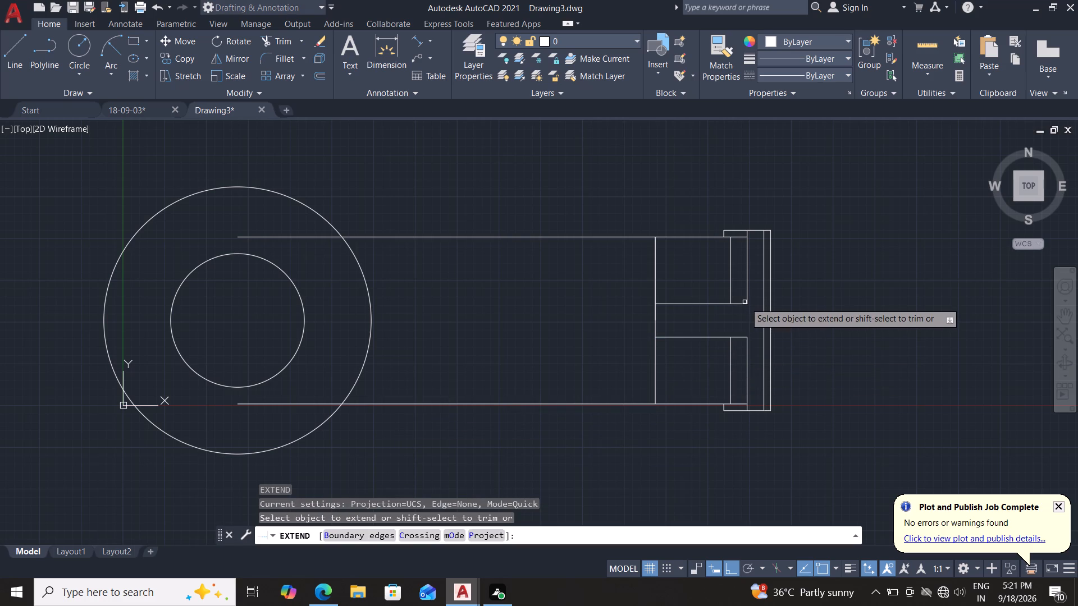
left_click(746, 304)
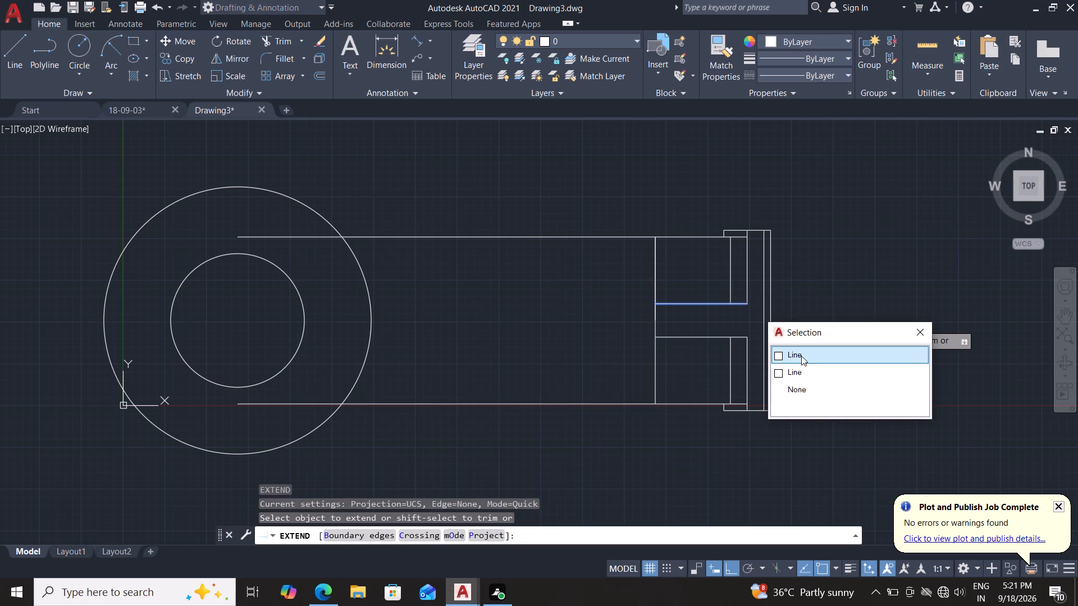
left_click(801, 356)
left_click(756, 305)
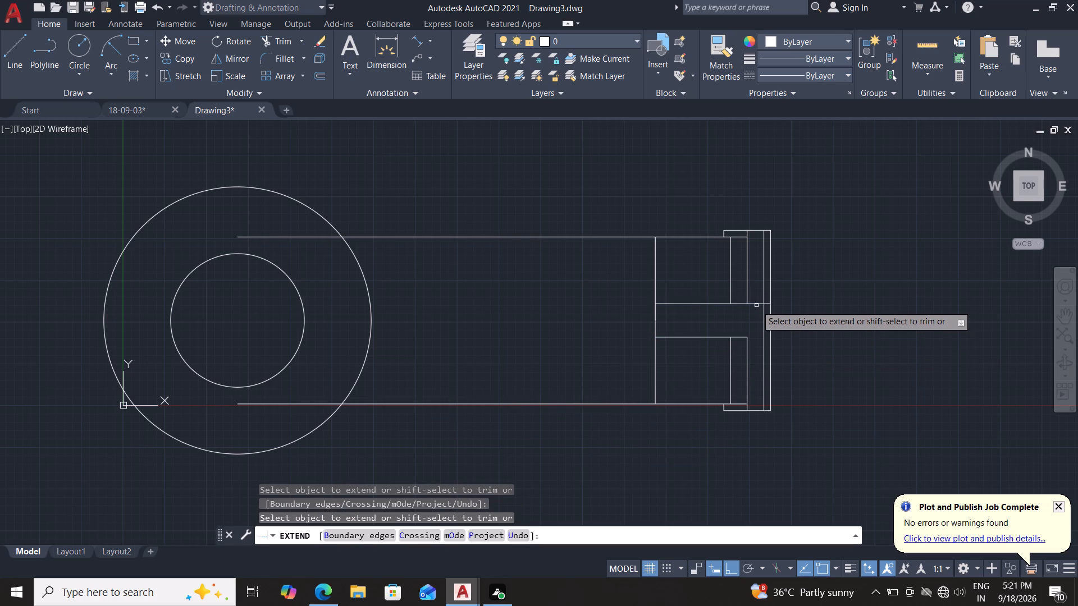
left_click(743, 337)
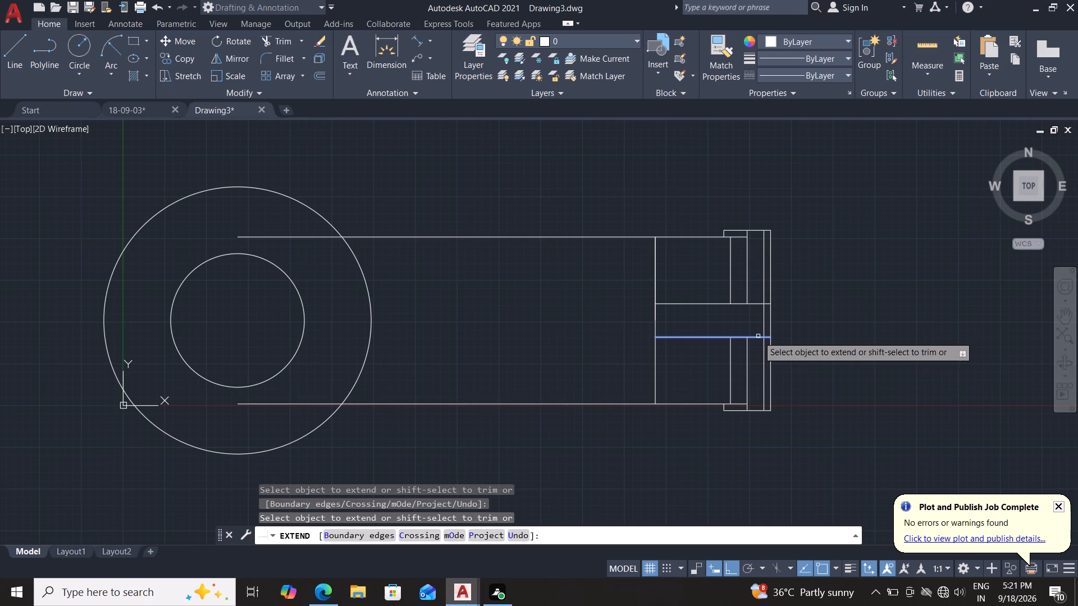
left_click(758, 336)
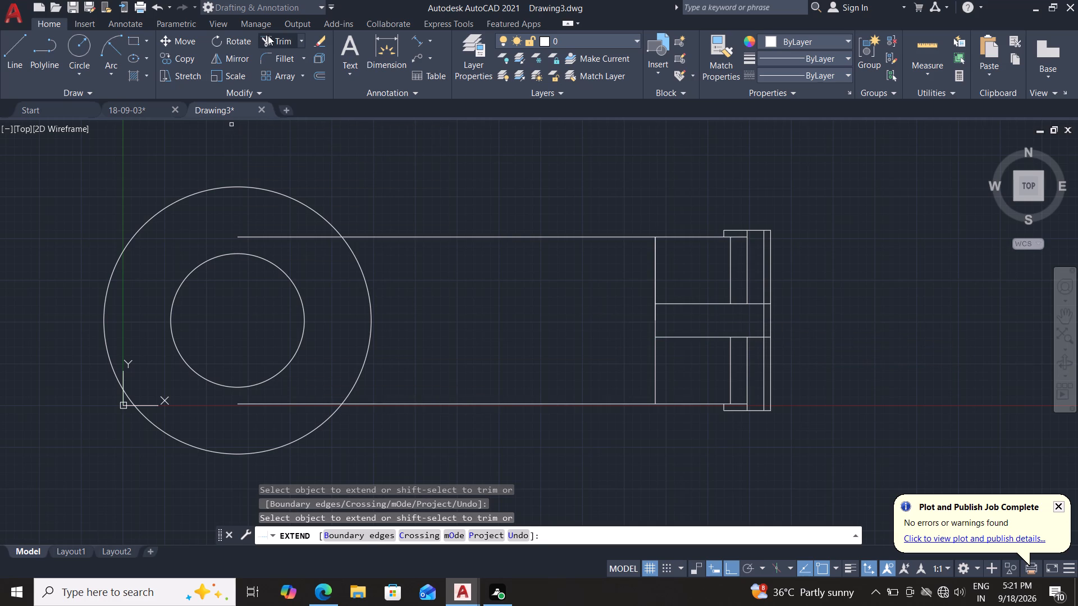
Trim the flange's two rightmost vertical lines between the slot lines to open the slot's end.
left_click(284, 36)
left_click_drag(810, 306, 752, 315)
key("Escape")
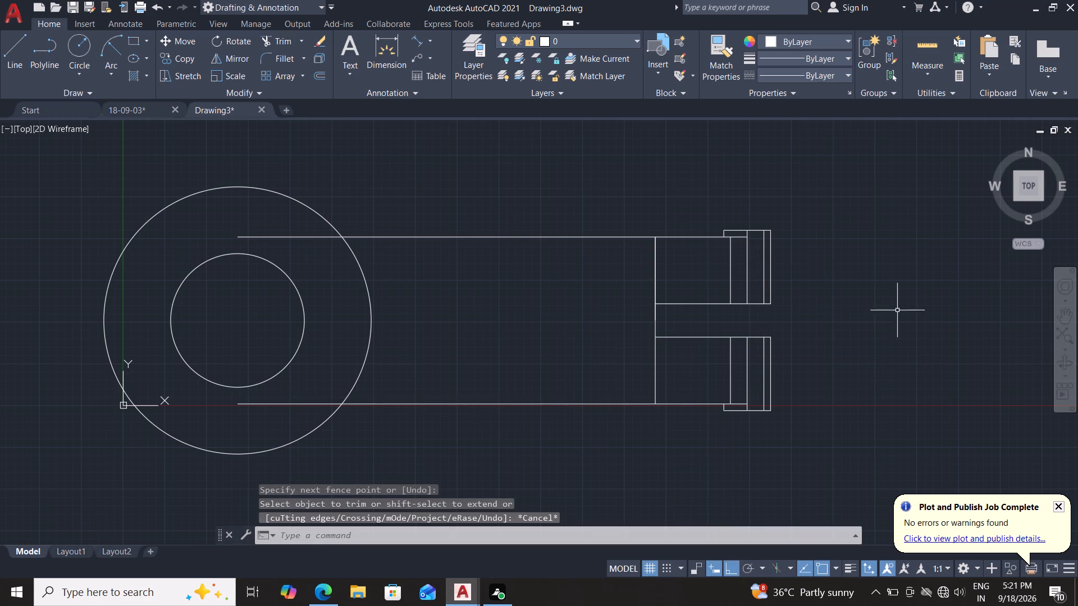
key("Escape")
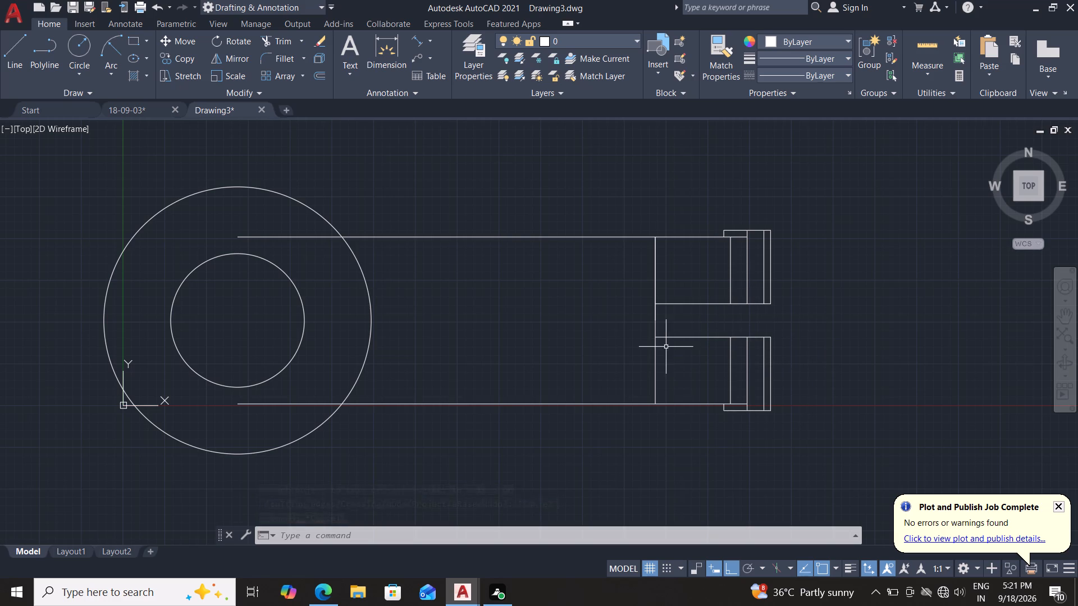
Trim the vertical at the slot's closed end below the lower slot line and above the upper slot line.
left_click(271, 42)
left_click_drag(616, 366, 680, 371)
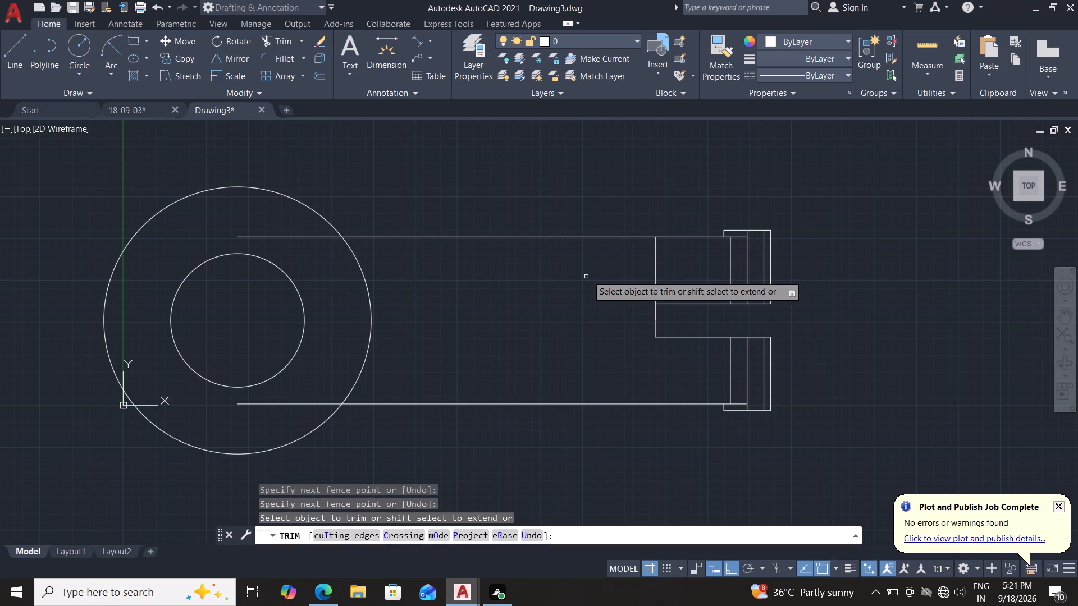
left_click_drag(601, 265, 672, 264)
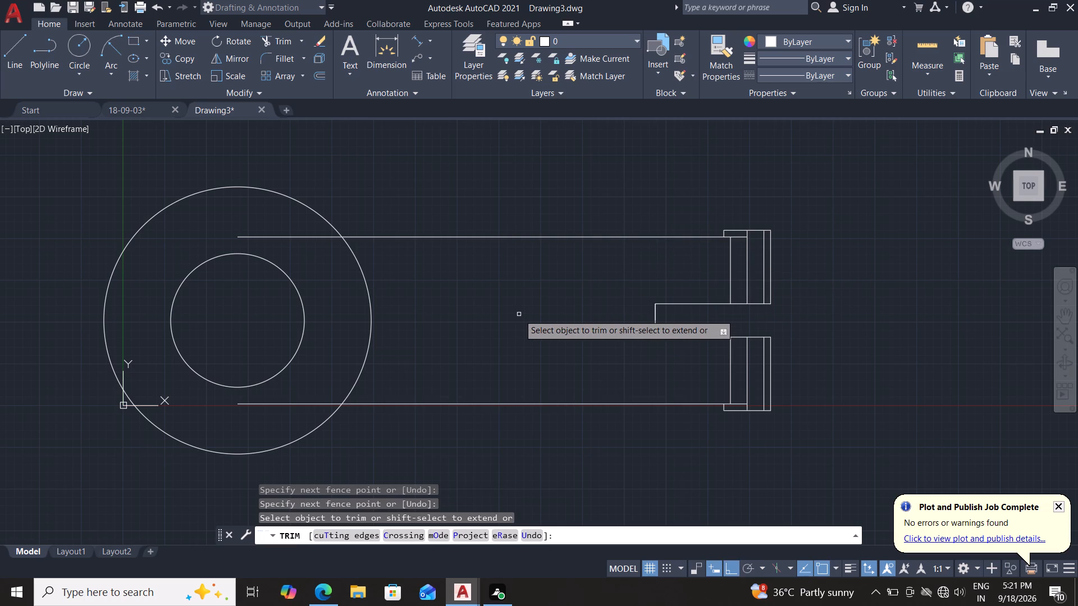
key("Escape")
key("Escape")
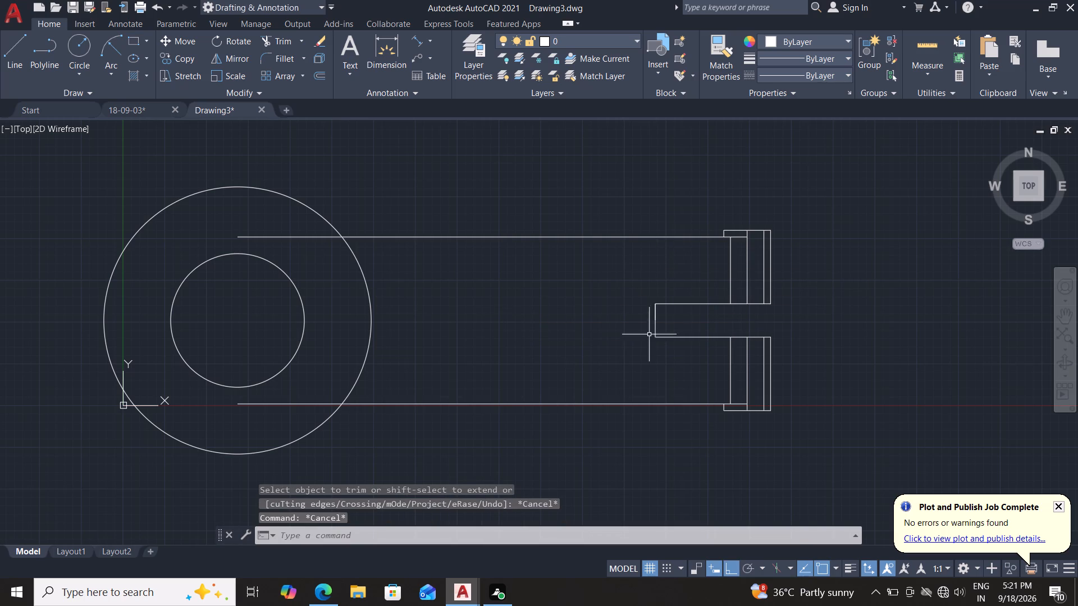
Delete one of the overlapping short vertical lines at the slot's closed end.
left_click(657, 315)
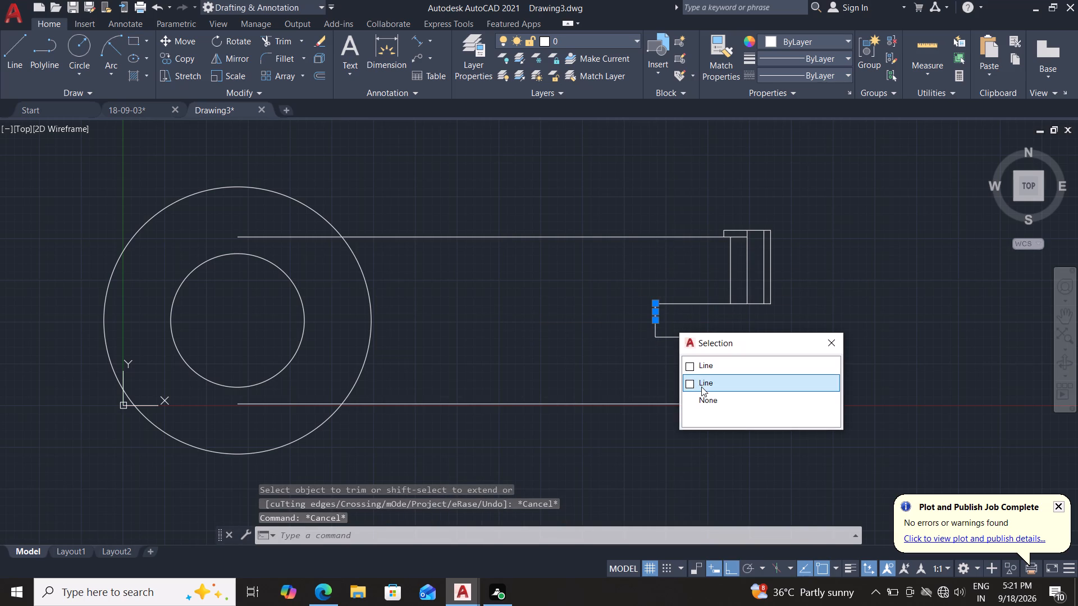
left_click(702, 385)
key("Delete")
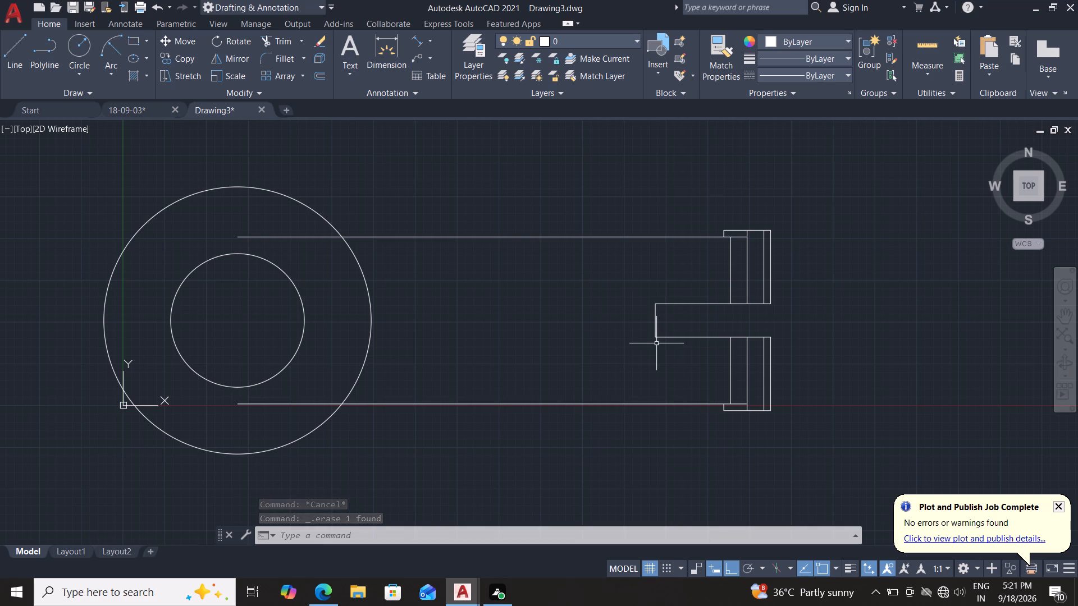
Hatch the two narrow strips along the flange's right edge, above and below the slot.
type("ha")
key("Return")
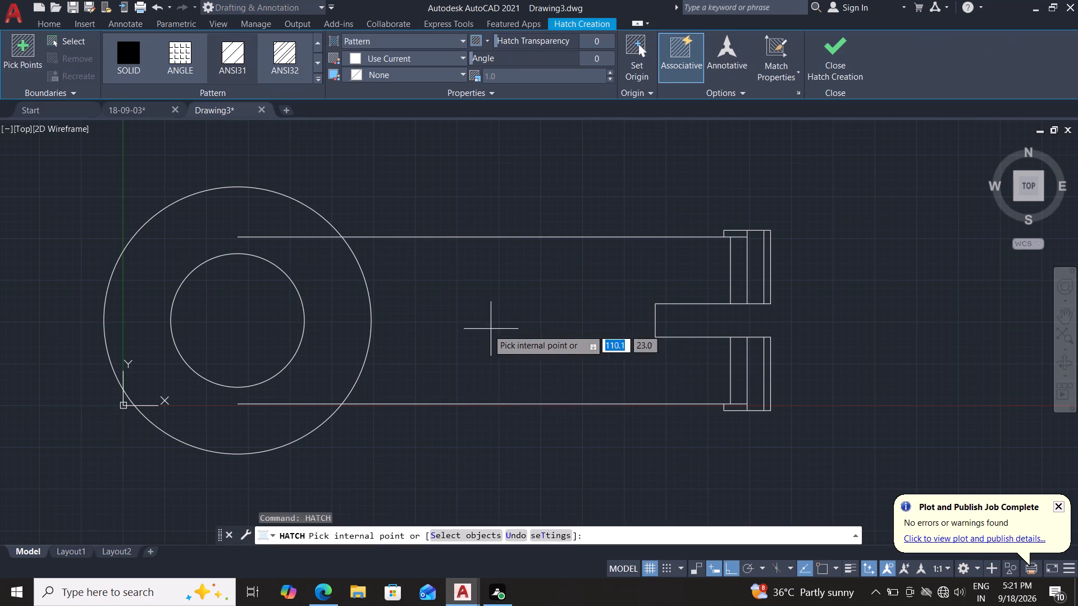
left_click(769, 268)
left_click(769, 379)
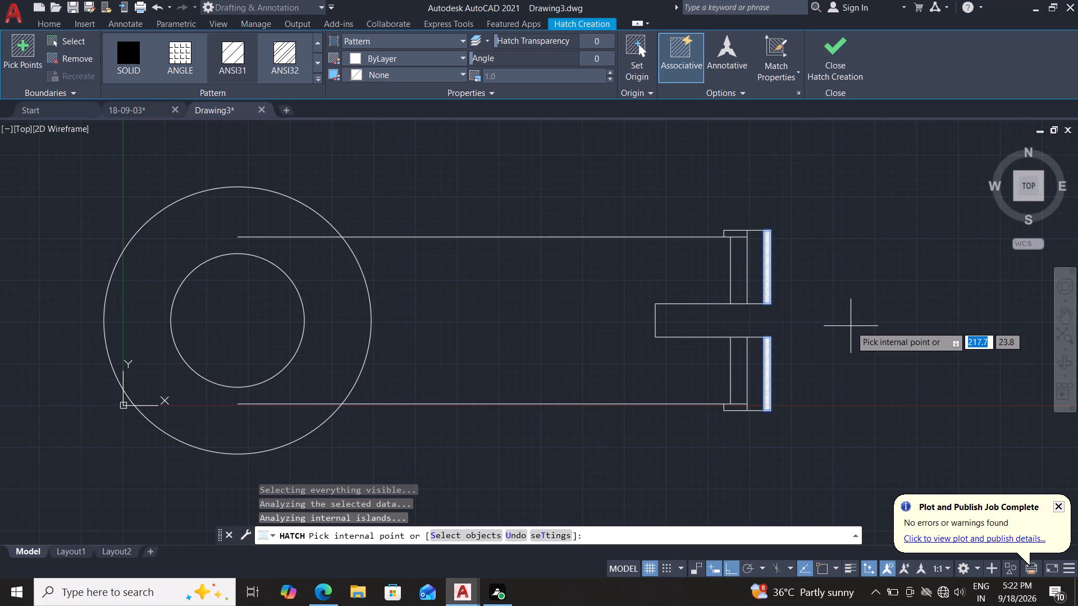
left_click(833, 59)
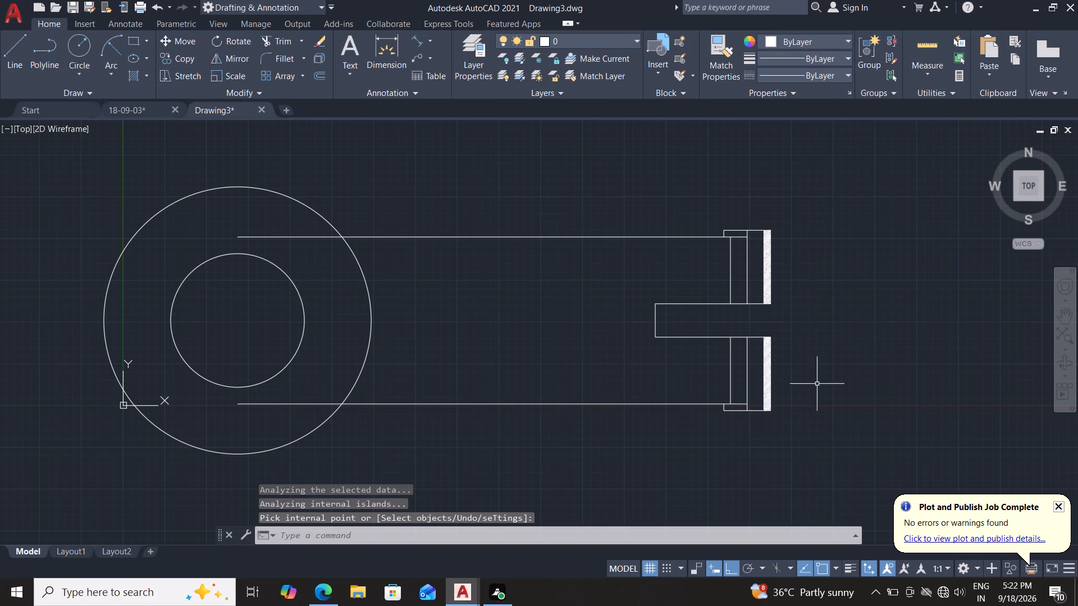
Delete the vertical line in the middle of the flange's lower half, between the slot and the bottom edge.
left_click(747, 382)
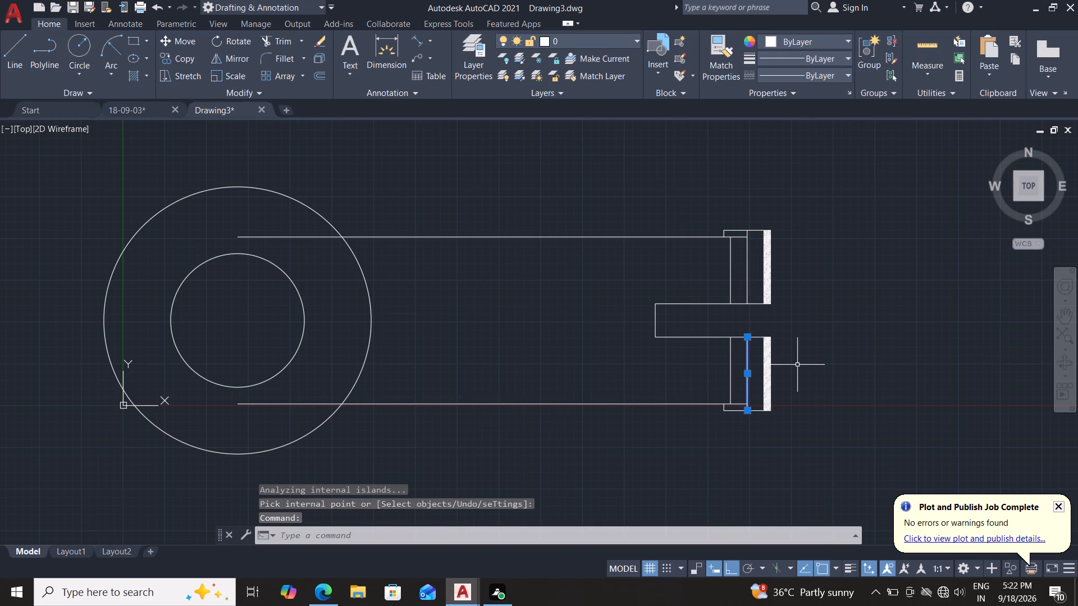
key("Delete")
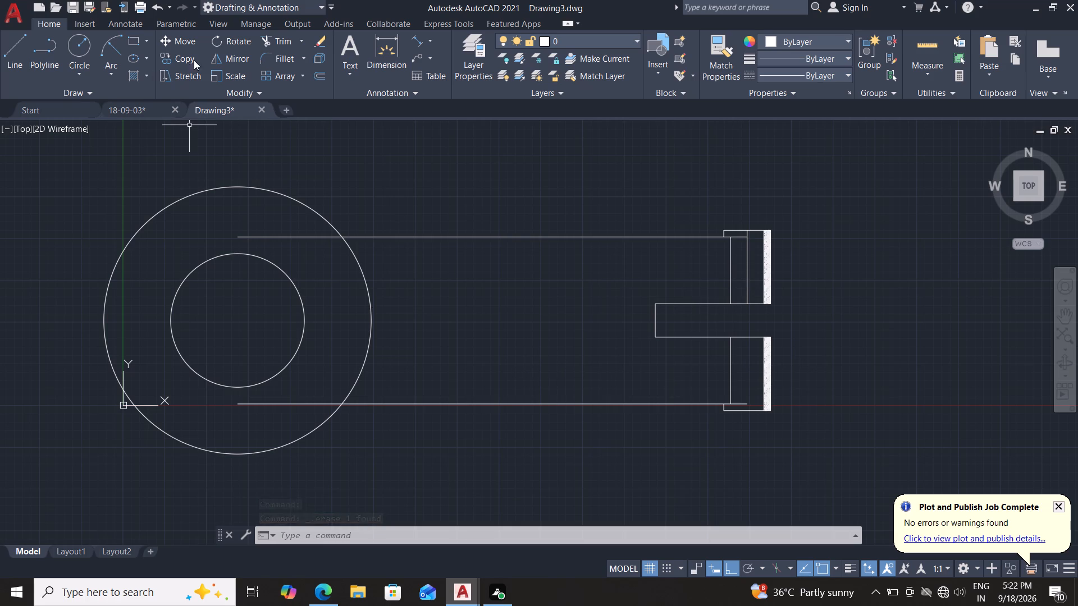
Trim the ends of the bar's upper and lower lines that run past the vertical shoulder into the flange.
left_click(278, 32)
left_click(276, 45)
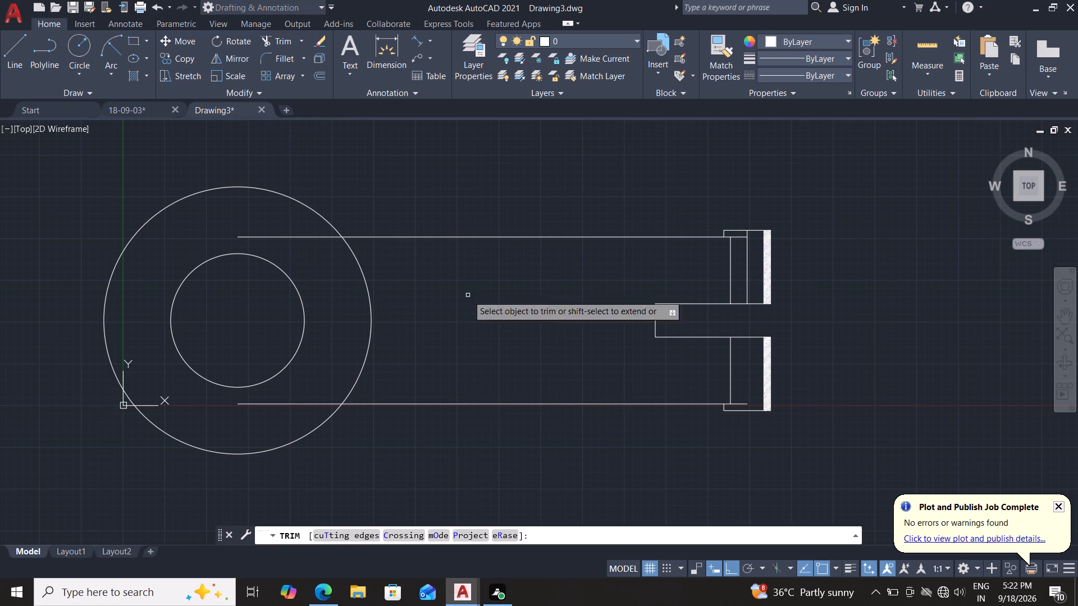
left_click(743, 238)
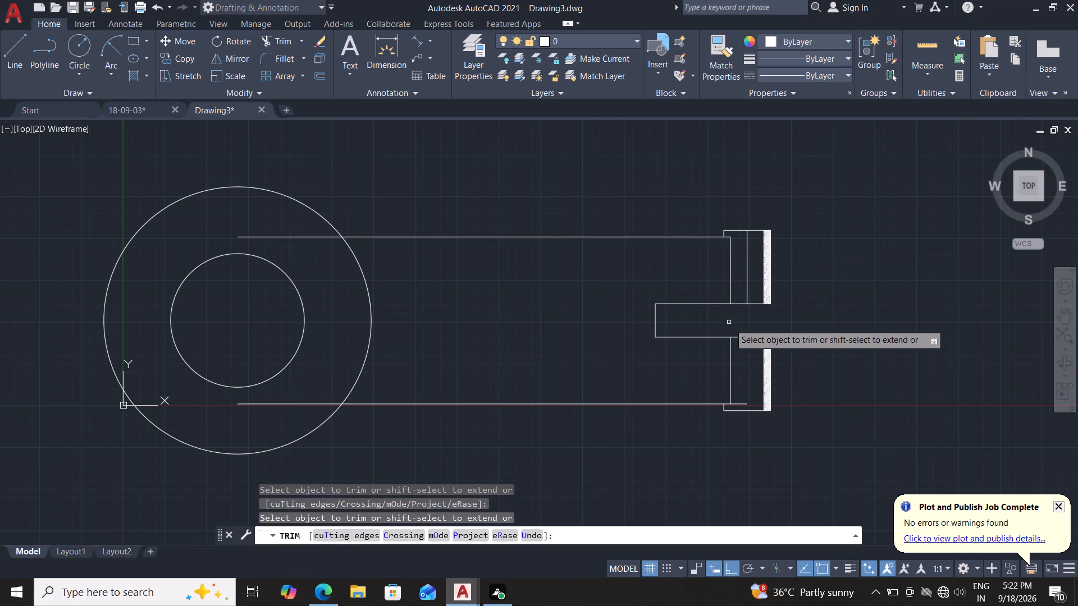
left_click(743, 404)
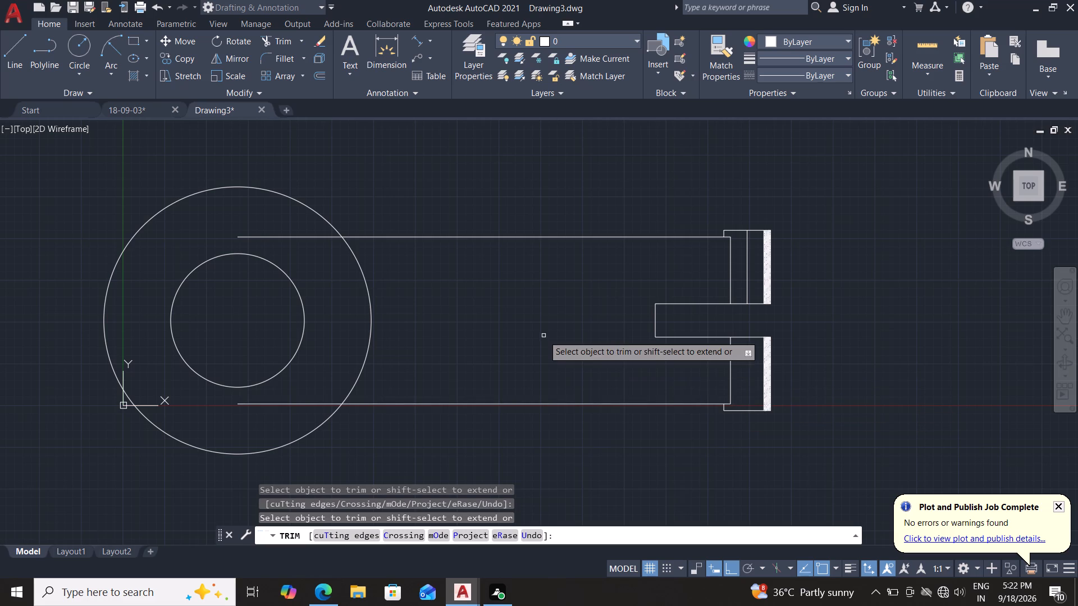
key("Escape")
key("Escape")
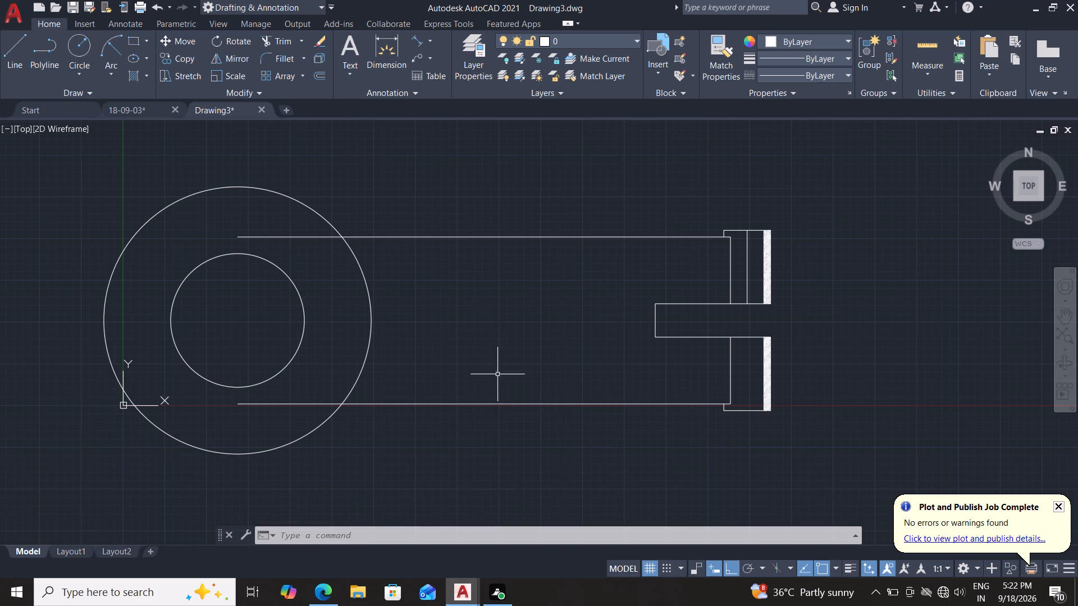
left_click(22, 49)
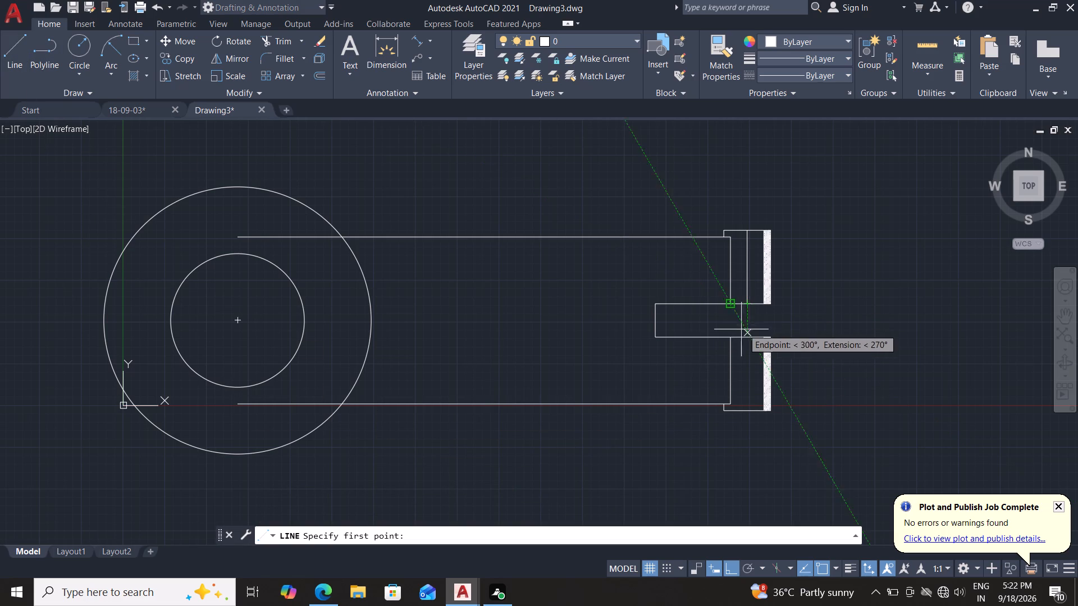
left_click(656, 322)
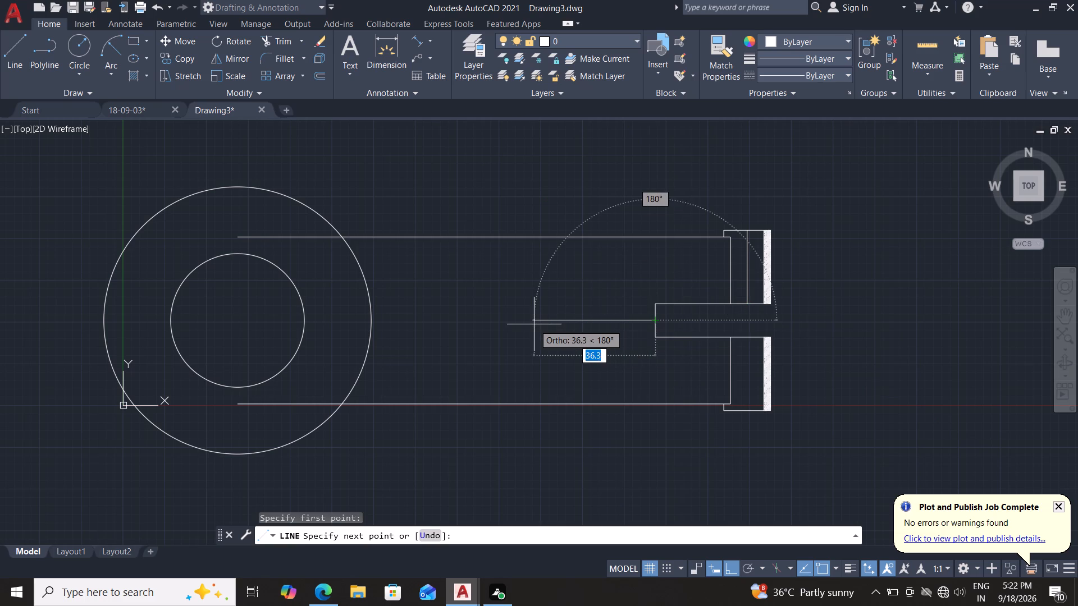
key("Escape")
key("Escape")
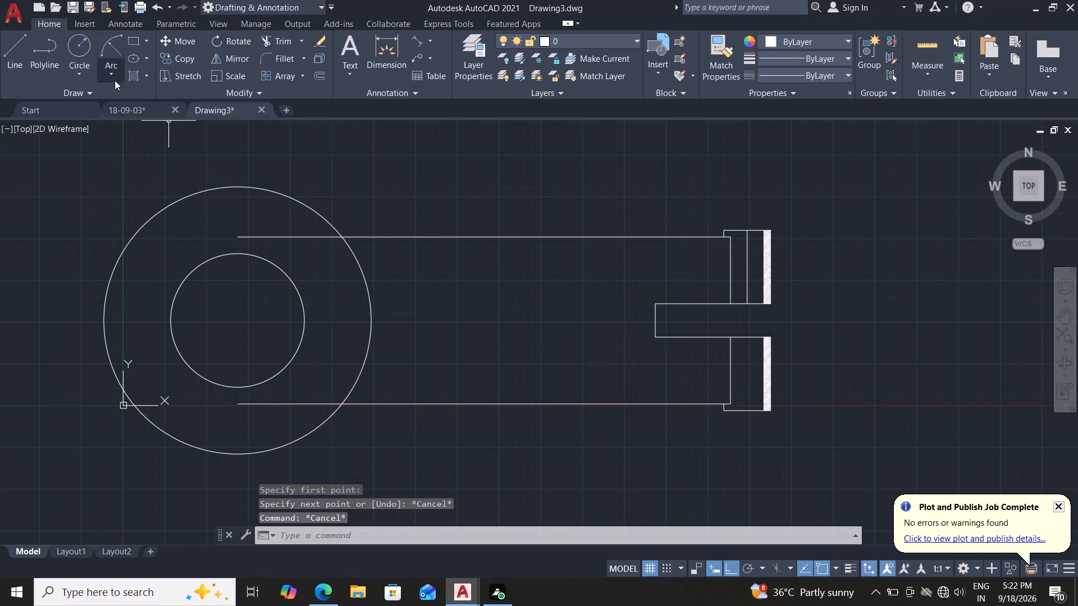
Draw a vertical line across the slot, continuing the flange's middle vertical from the upper to the lower slot line.
left_click(16, 36)
left_click(746, 306)
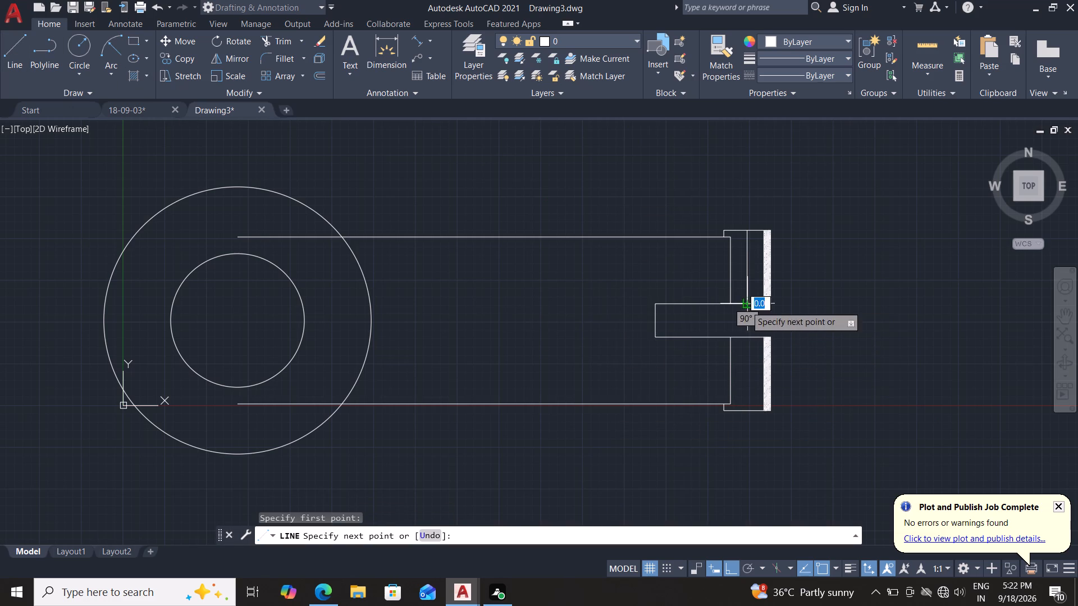
left_click(749, 339)
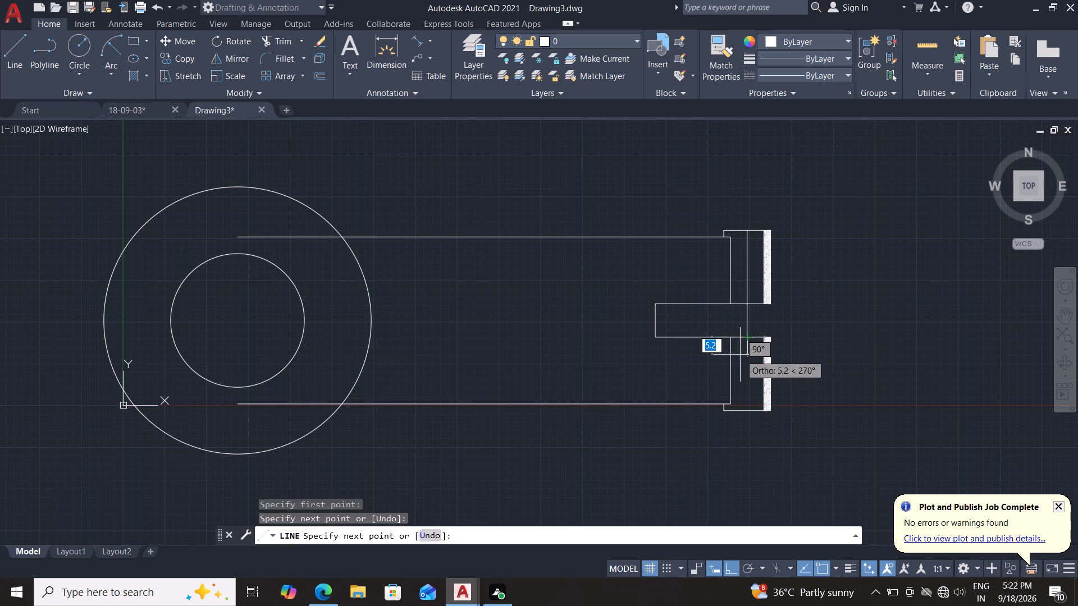
key("Escape")
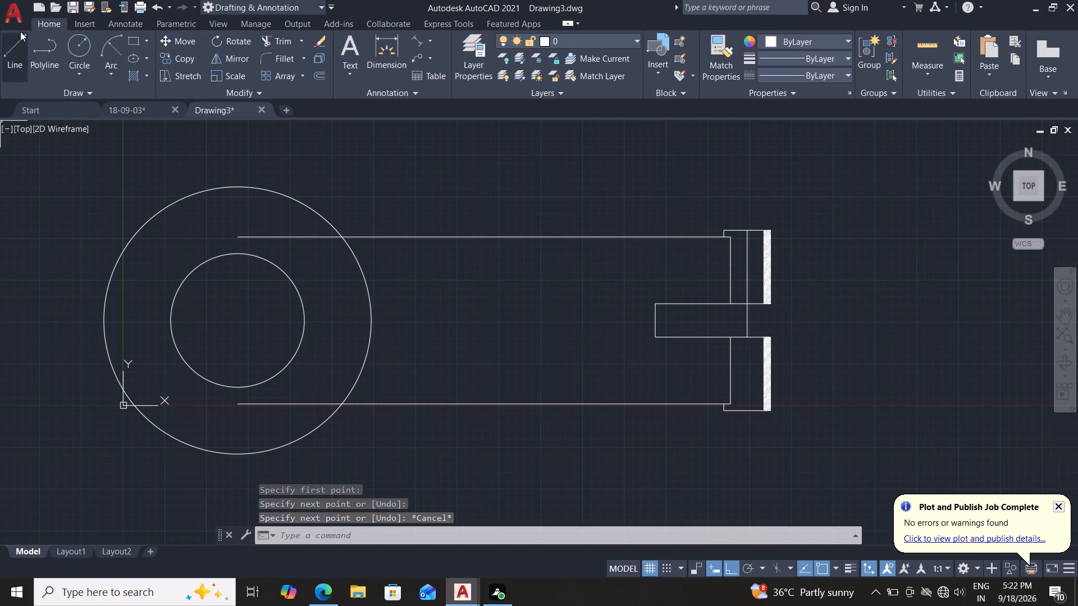
Draw a 90 mm horizontal line from the midpoint of the slot's new vertical line towards the concentric circles.
left_click(11, 48)
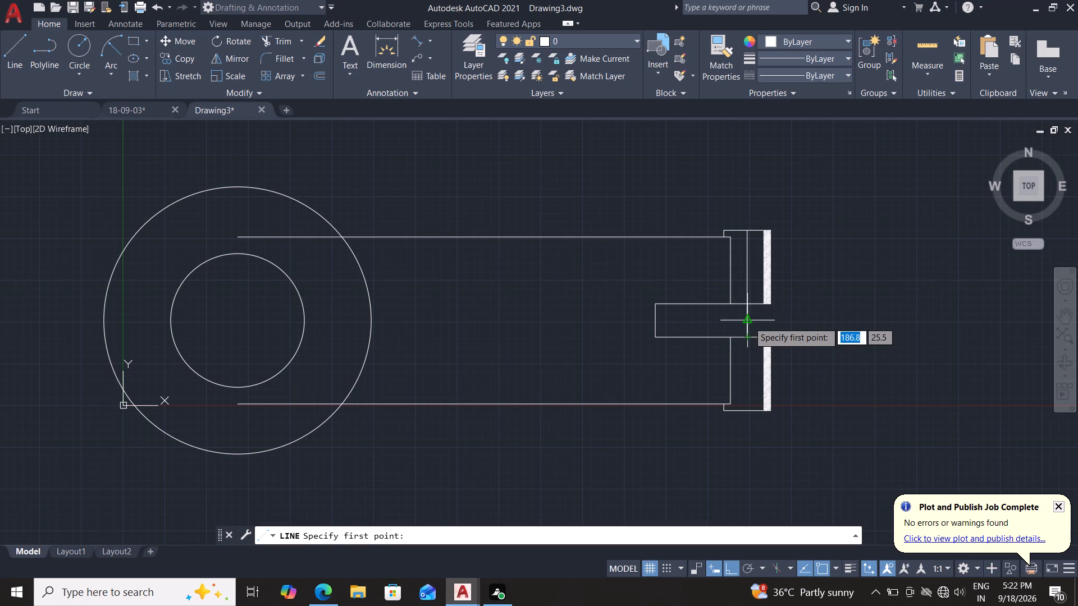
left_click_drag(748, 322, 743, 322)
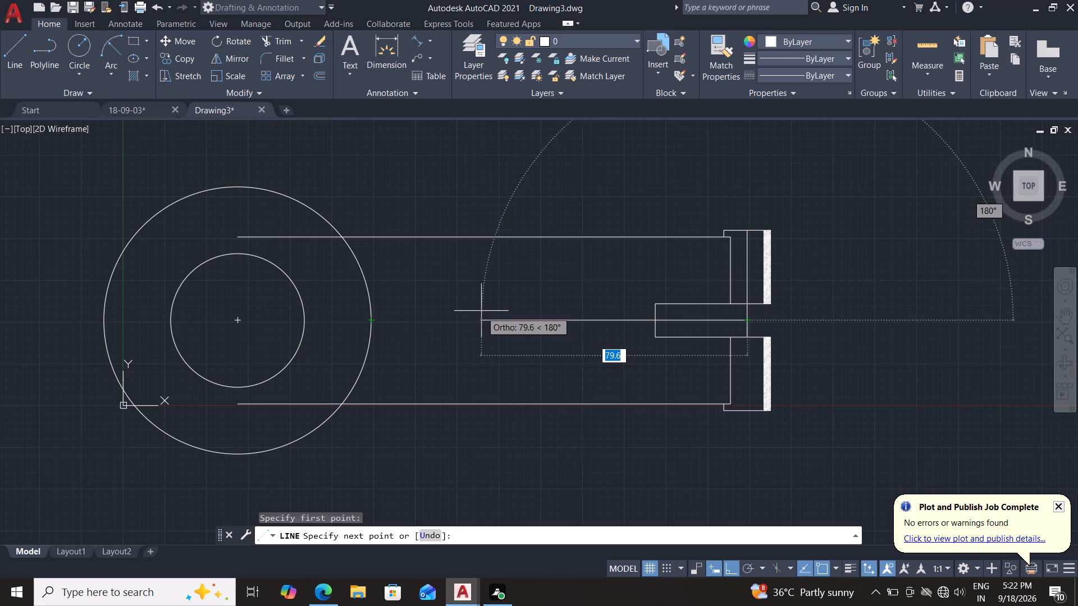
type("90")
key("Return")
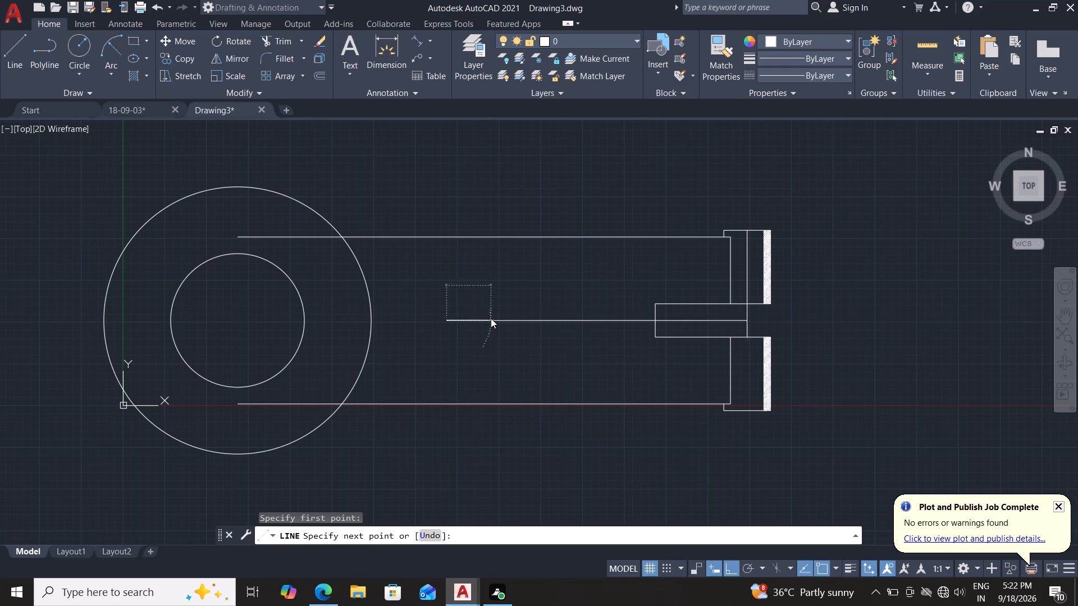
key("Escape")
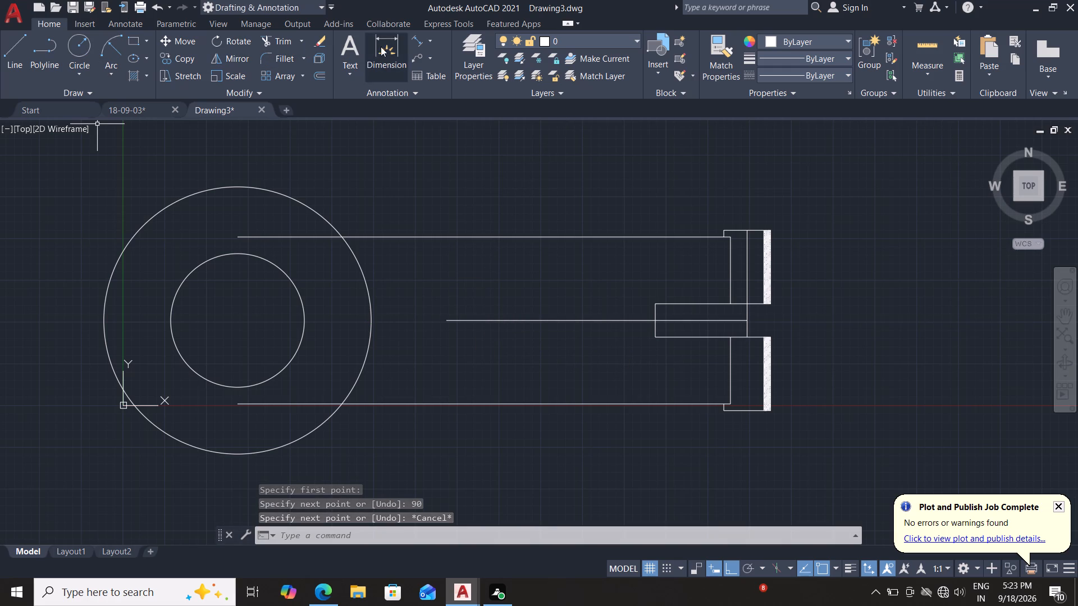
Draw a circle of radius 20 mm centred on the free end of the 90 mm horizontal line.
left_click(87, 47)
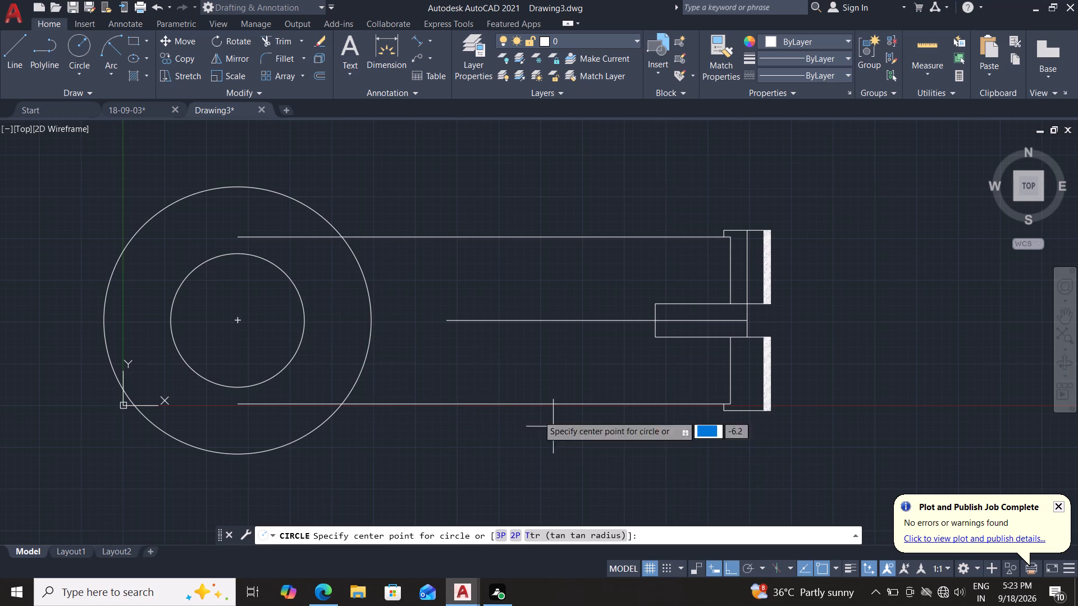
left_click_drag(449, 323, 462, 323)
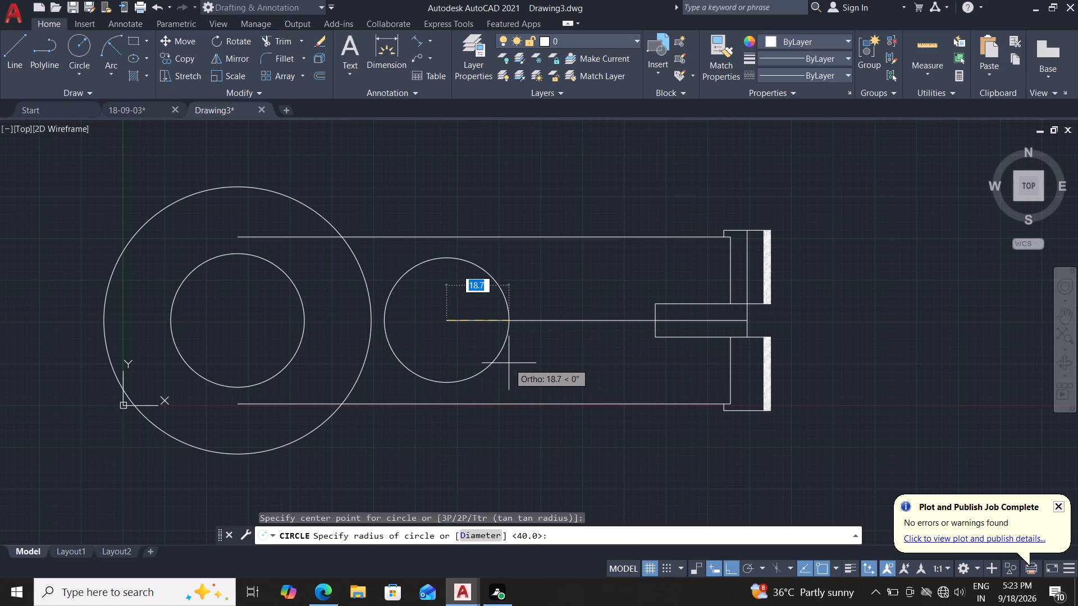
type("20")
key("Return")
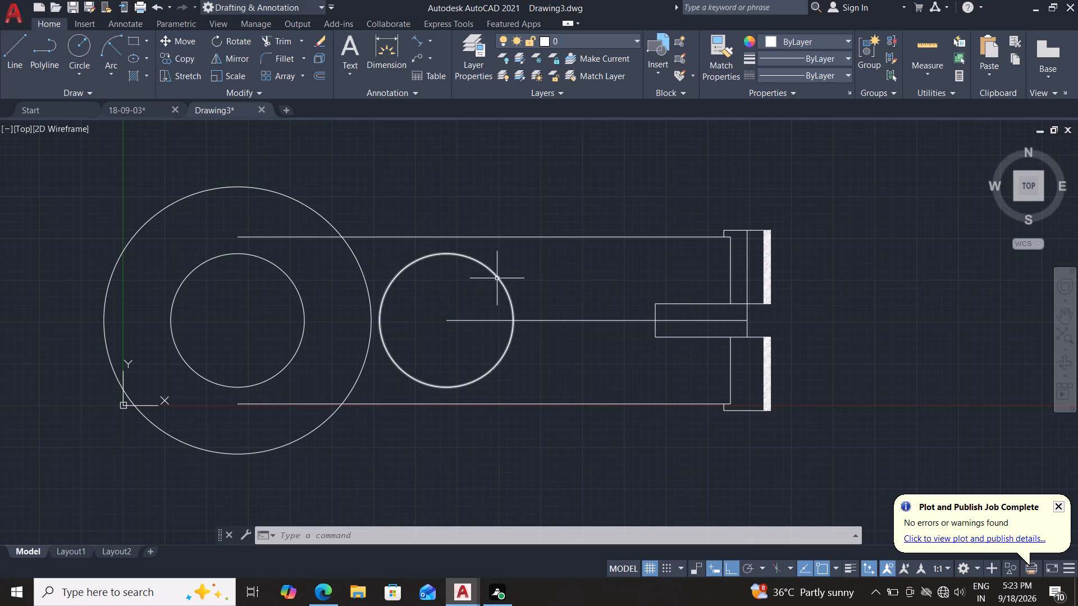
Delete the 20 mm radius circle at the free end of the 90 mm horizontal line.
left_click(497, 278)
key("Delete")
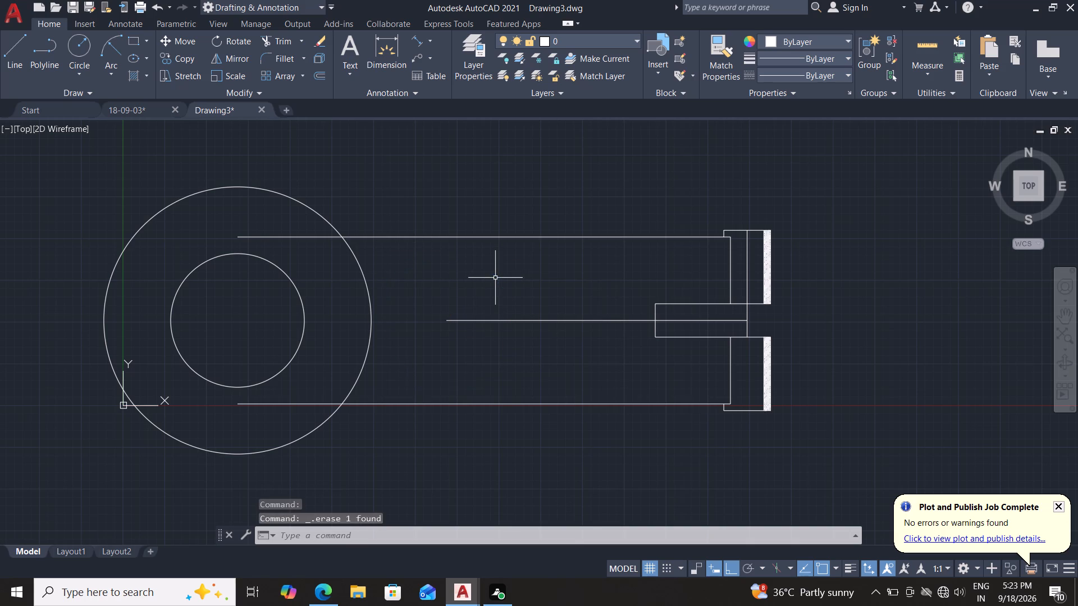
Draw a circle of radius 15 mm centred on the free end of the 90 mm horizontal line.
left_click_drag(76, 43, 86, 66)
left_click(79, 38)
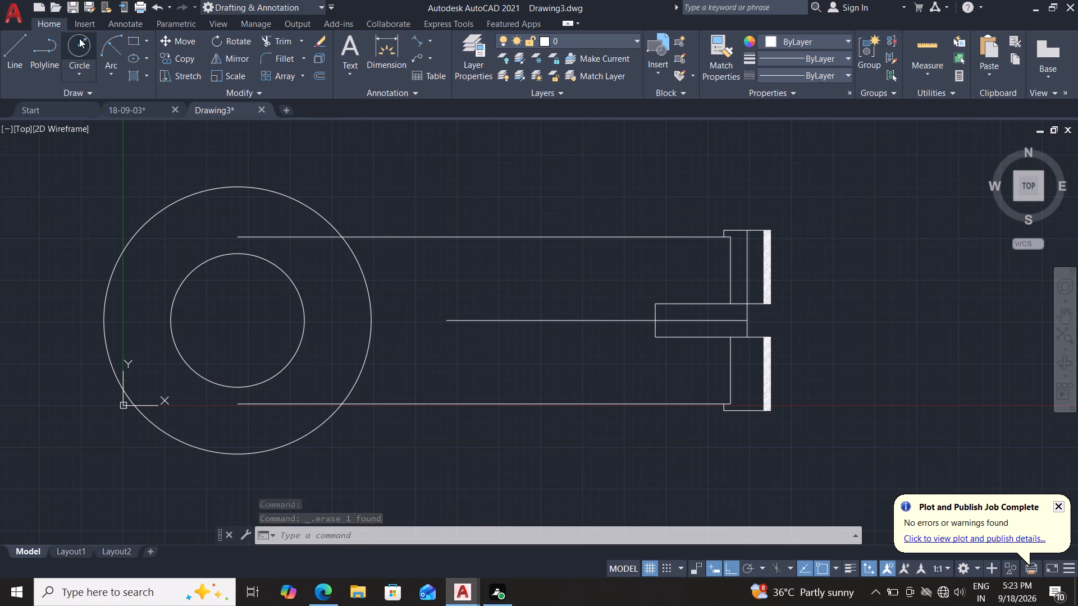
left_click(449, 320)
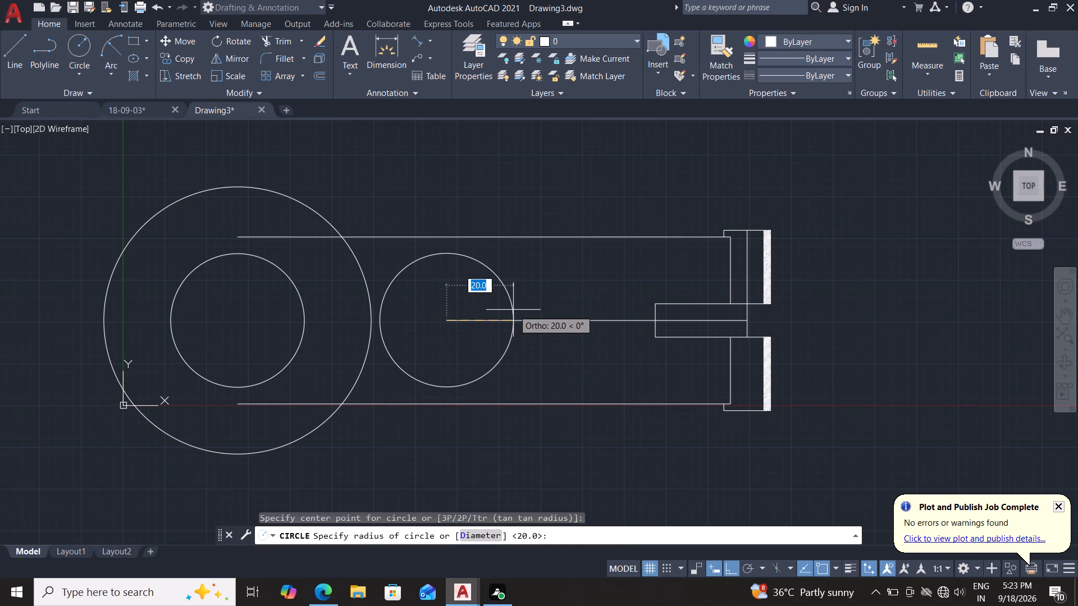
key("1")
key("5")
key("Return")
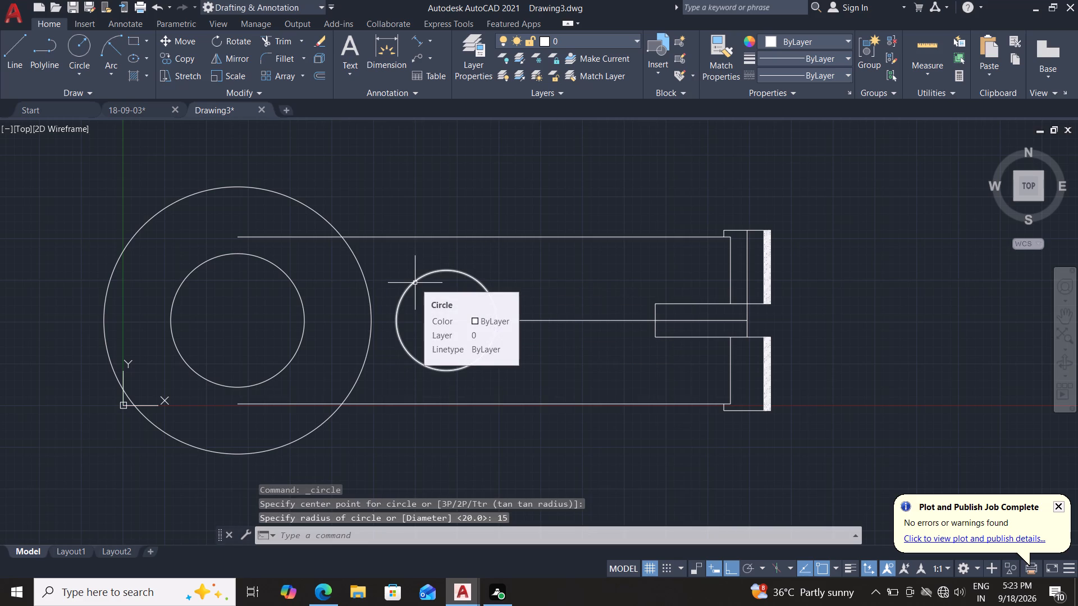
Trim the bar's upper and lower lines inside the outer concentric circle, and the circle's arc between those lines.
scroll(403, 304, "down", 1)
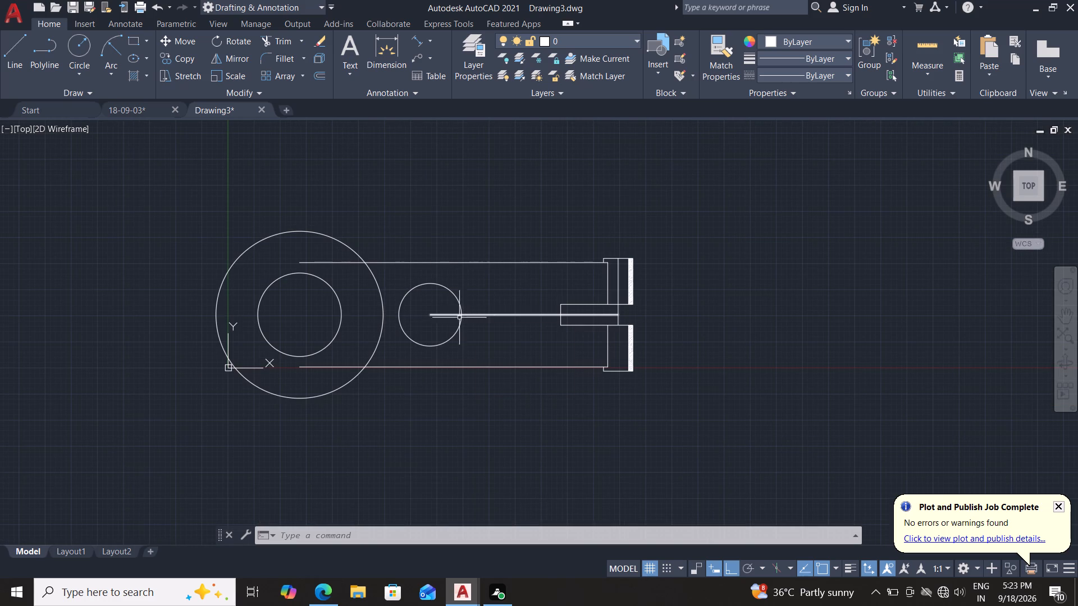
left_click(294, 40)
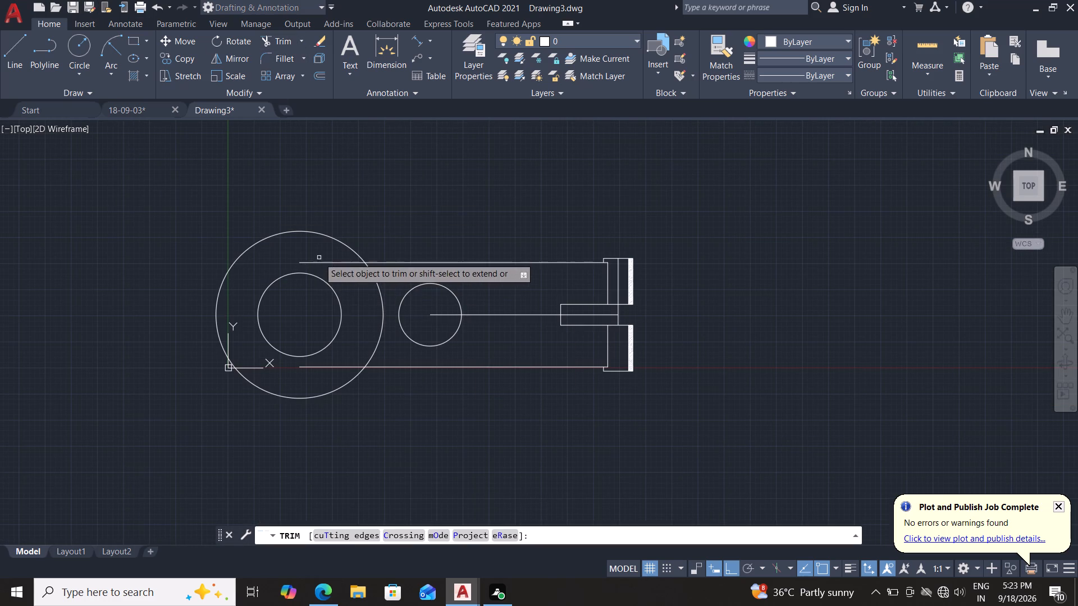
left_click_drag(319, 258, 351, 279)
left_click_drag(349, 343, 329, 372)
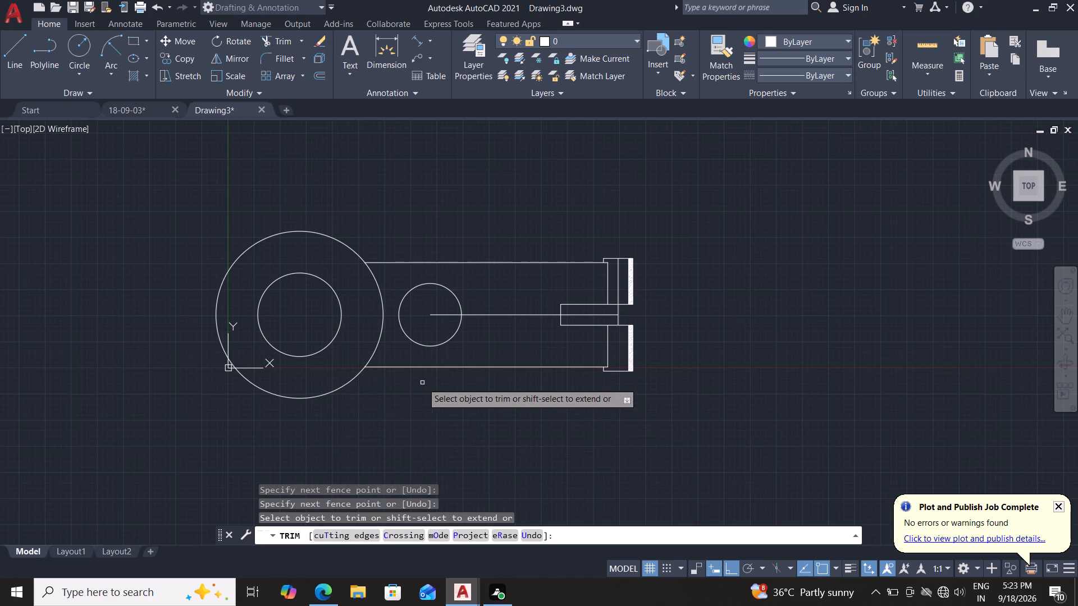
left_click_drag(369, 333, 380, 328)
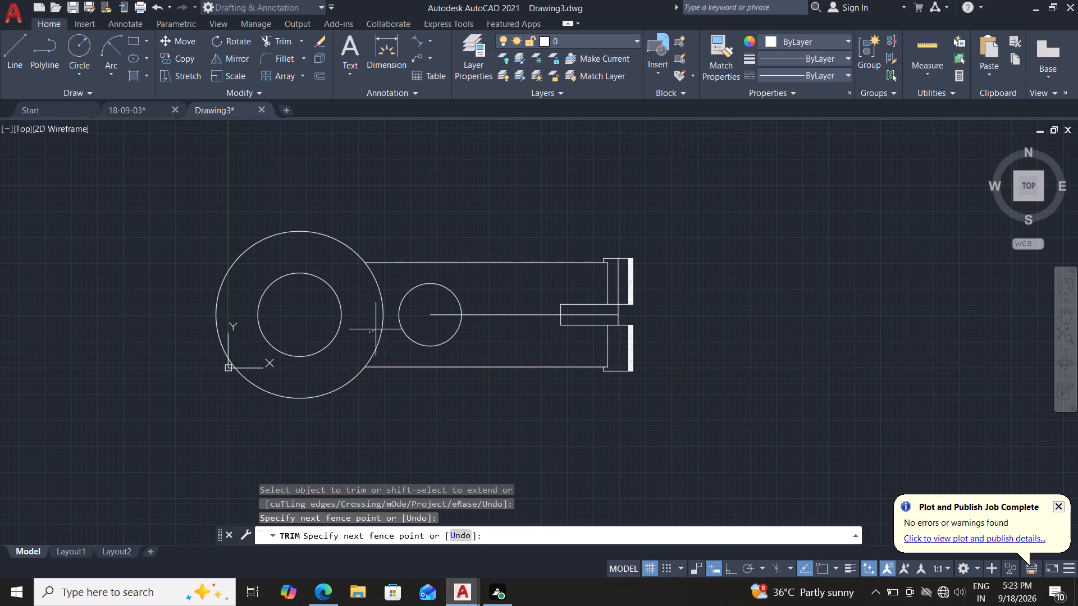
left_click_drag(380, 328, 390, 325)
key("Escape")
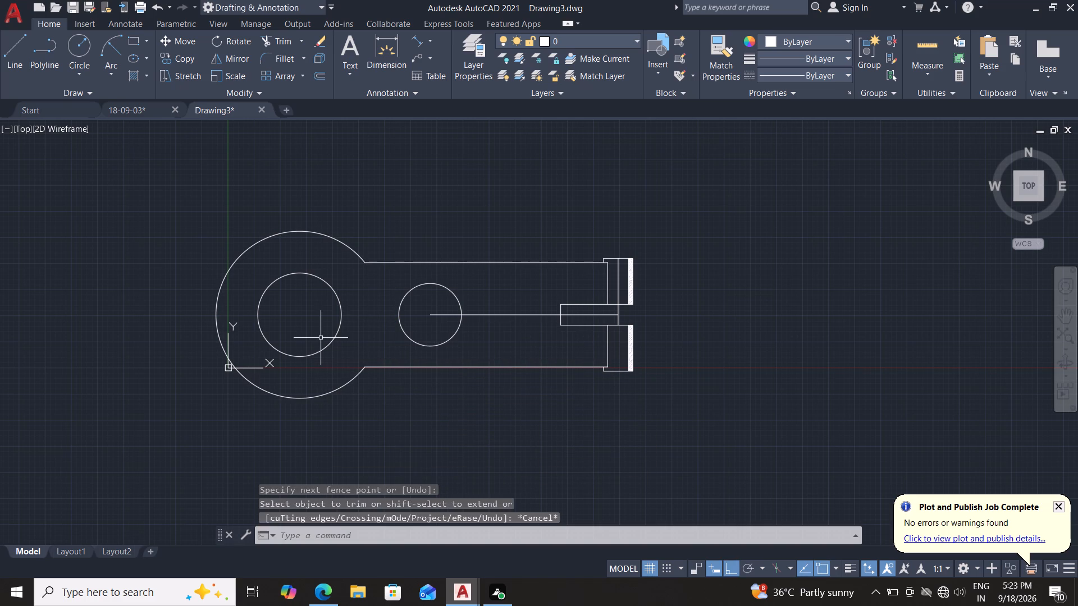
key("Escape")
Polar-array the bar, its end flange and circular hole around the hub centre with 3 items, leaving out the construction lines.
left_click(689, 206)
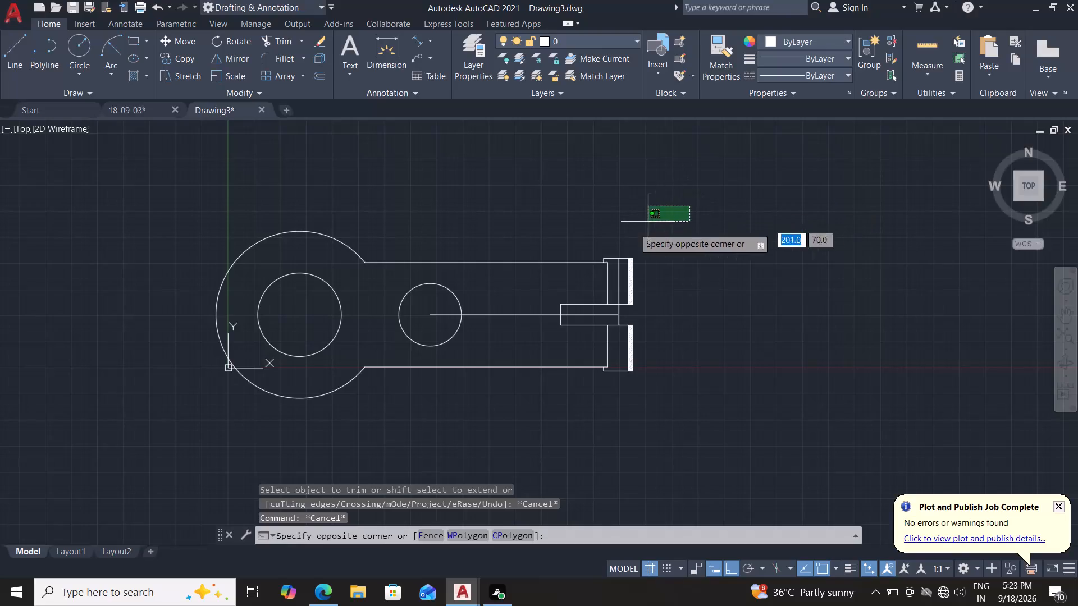
left_click(392, 420)
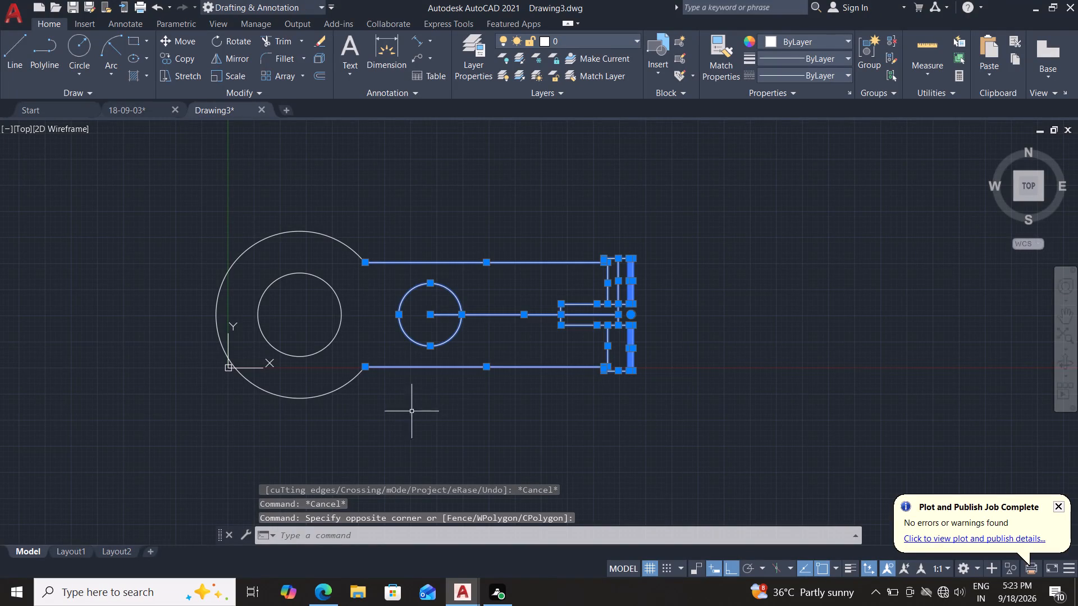
left_click(510, 315, "shift")
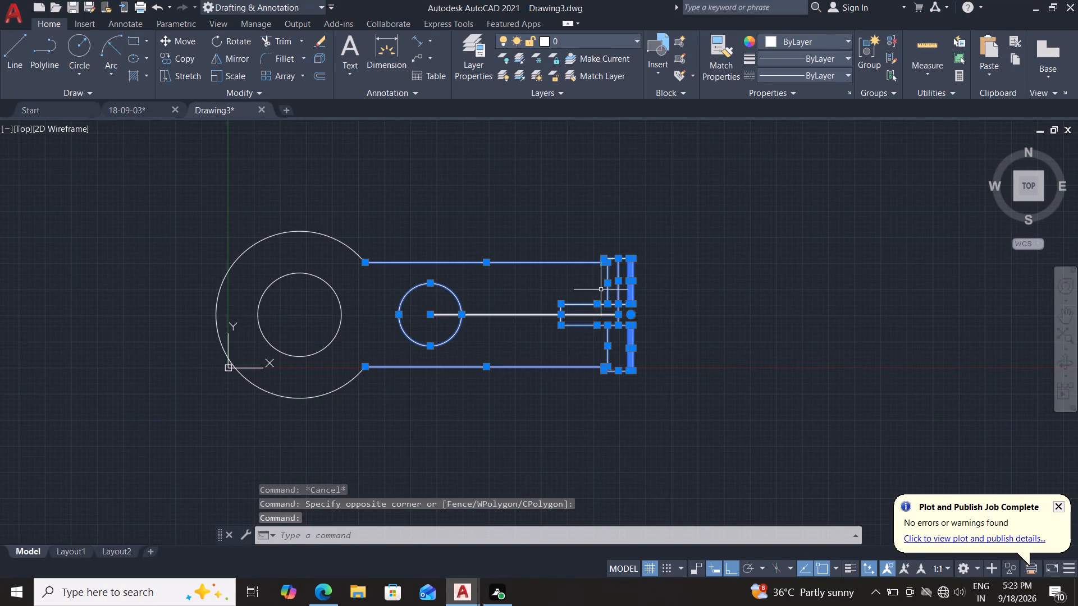
left_click(618, 295, "shift")
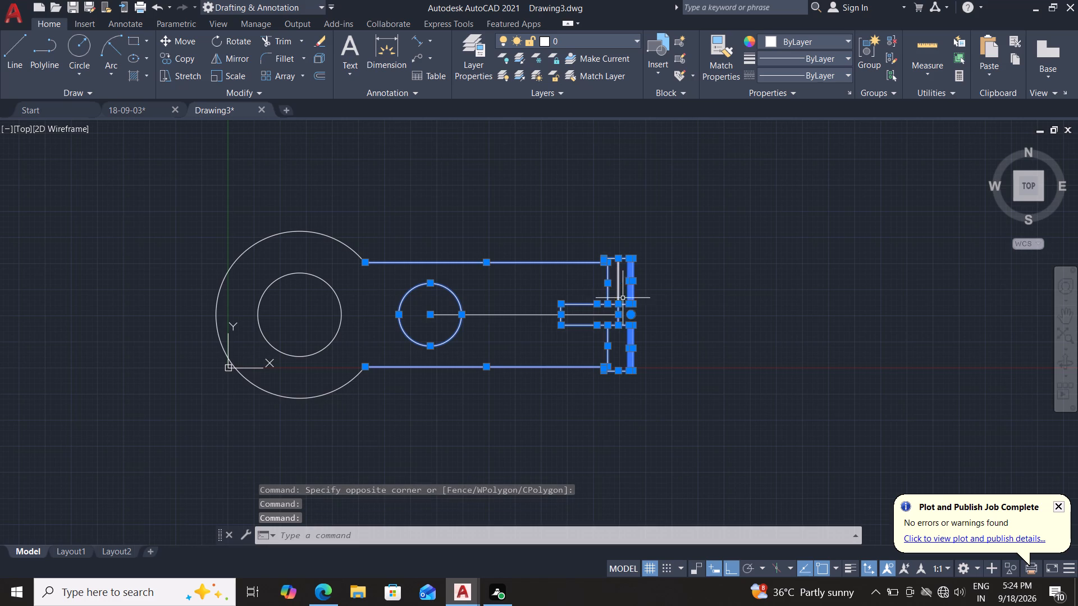
scroll(636, 328, "up", 2, "shift")
left_click(587, 285, "shift")
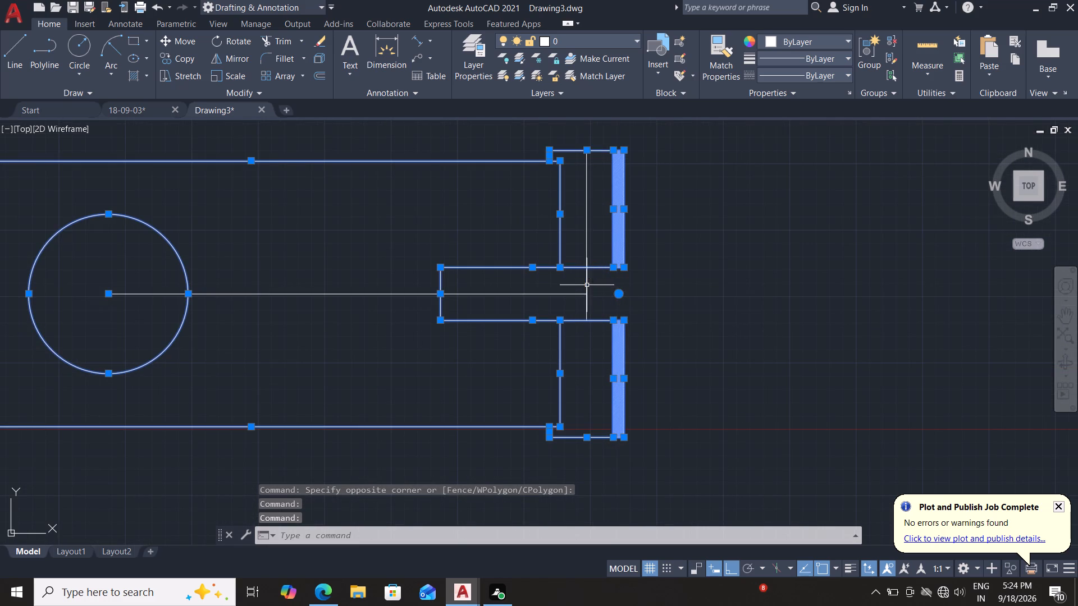
scroll(426, 329, "down", 2, "shift")
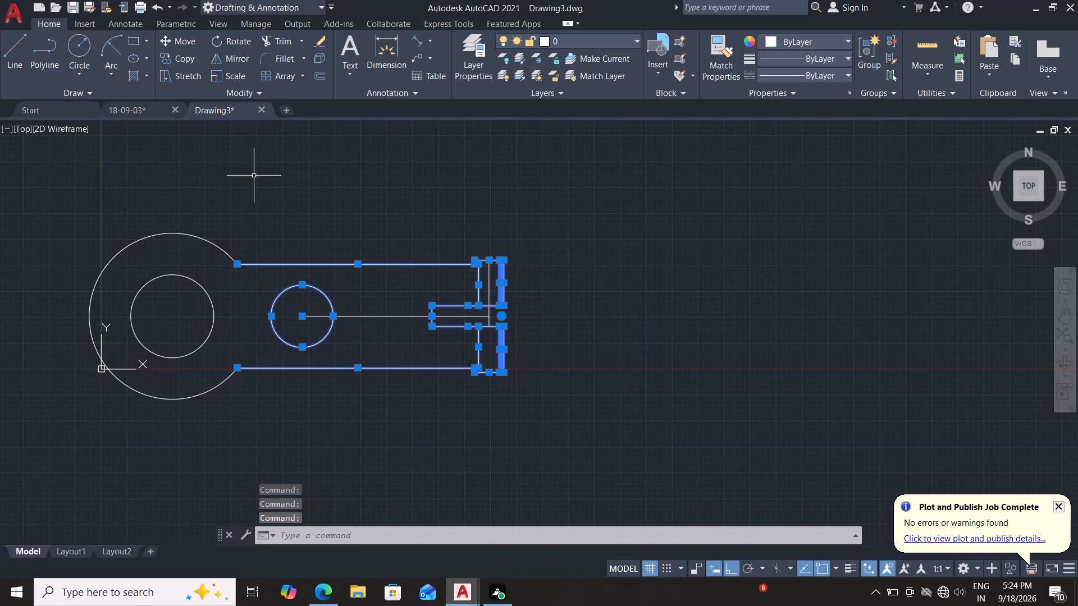
left_click(301, 74)
left_click(307, 153)
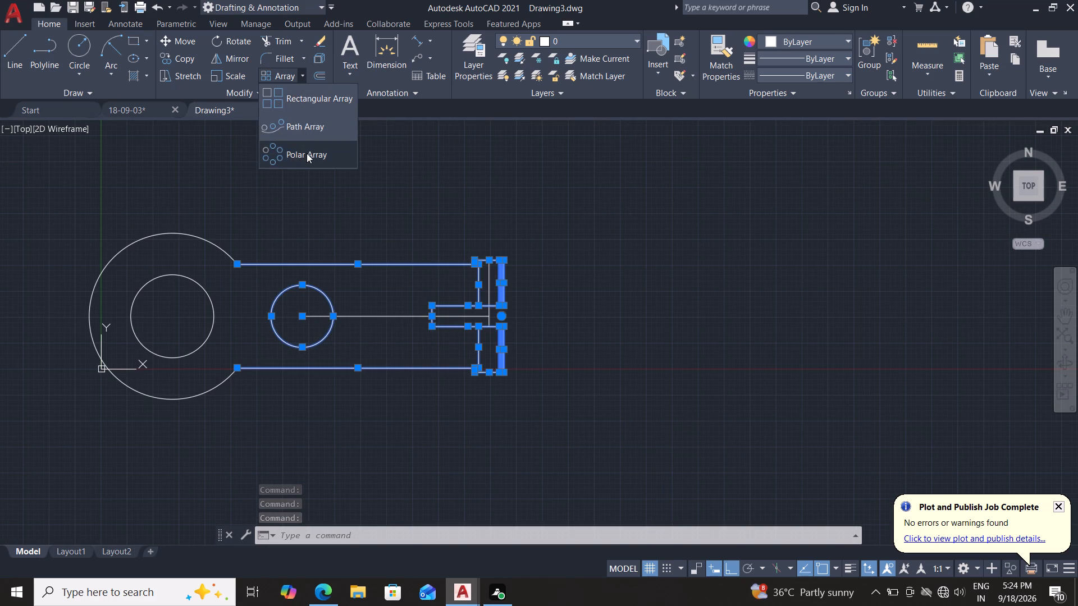
left_click(172, 313)
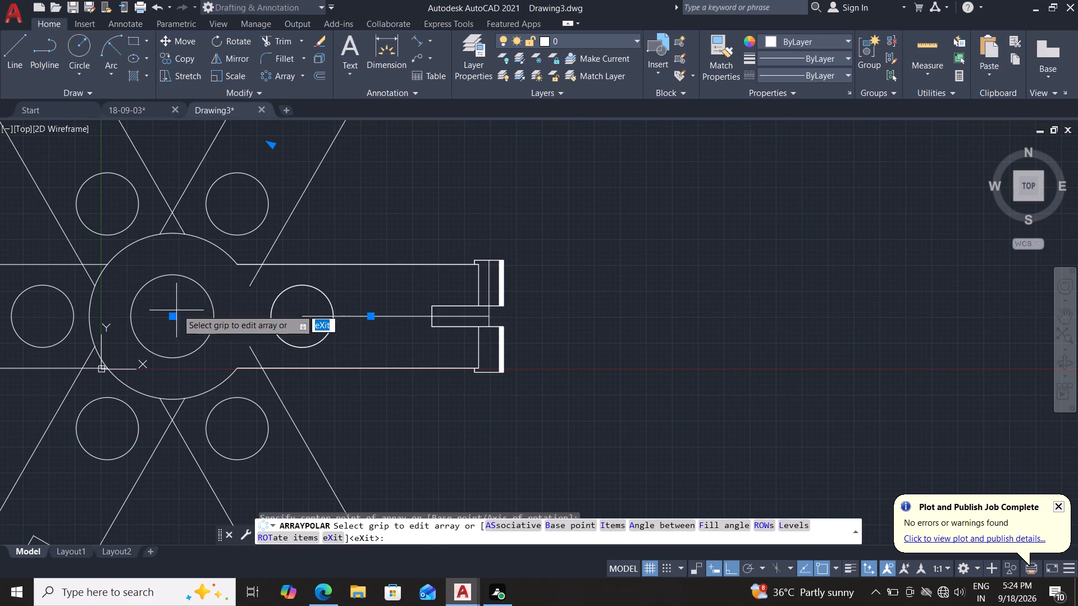
left_click_drag(153, 44, 58, 44)
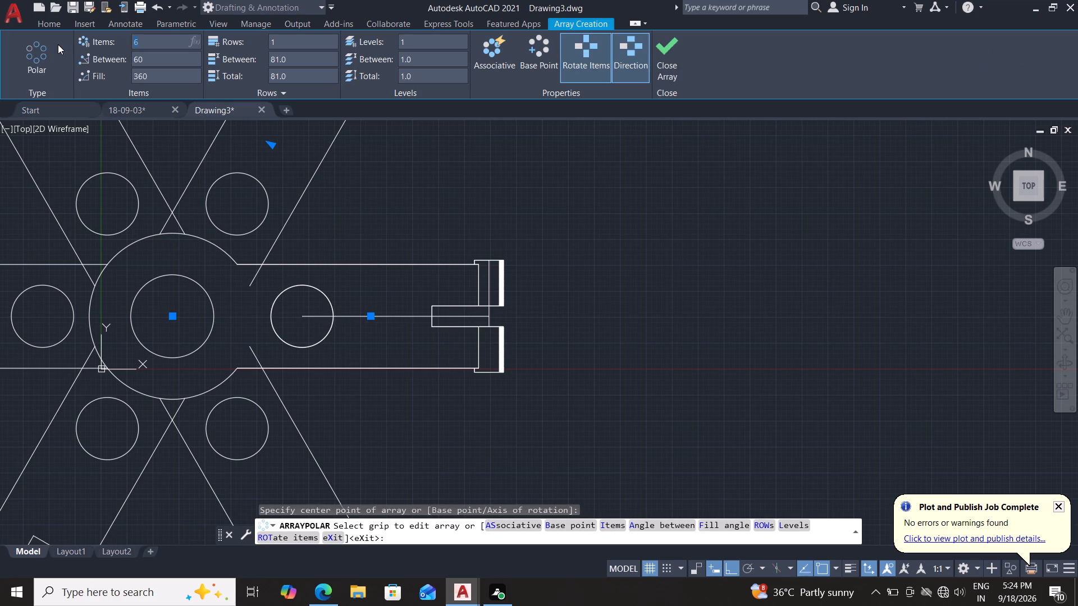
key("3")
key("Return")
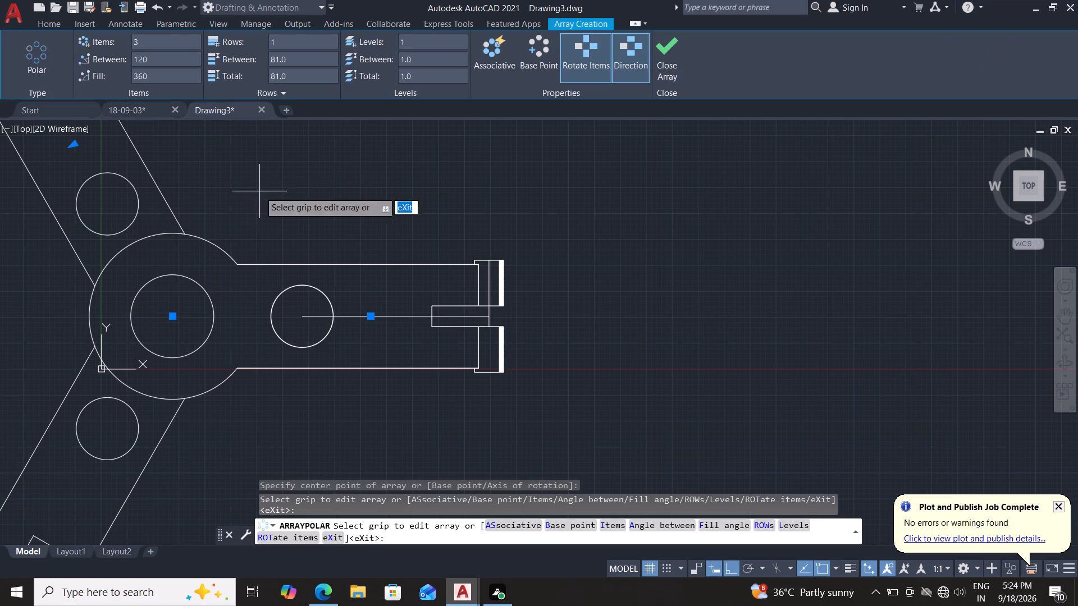
left_click(673, 50)
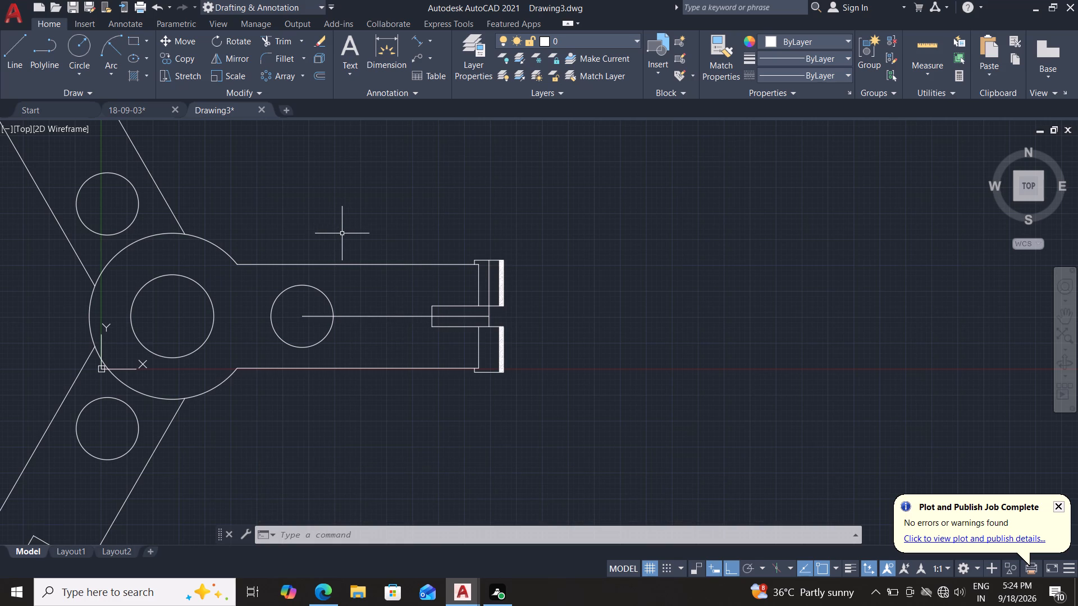
Trim the hub's outer circle arcs between the side lines of the two angled arms.
scroll(317, 265, "down", 1)
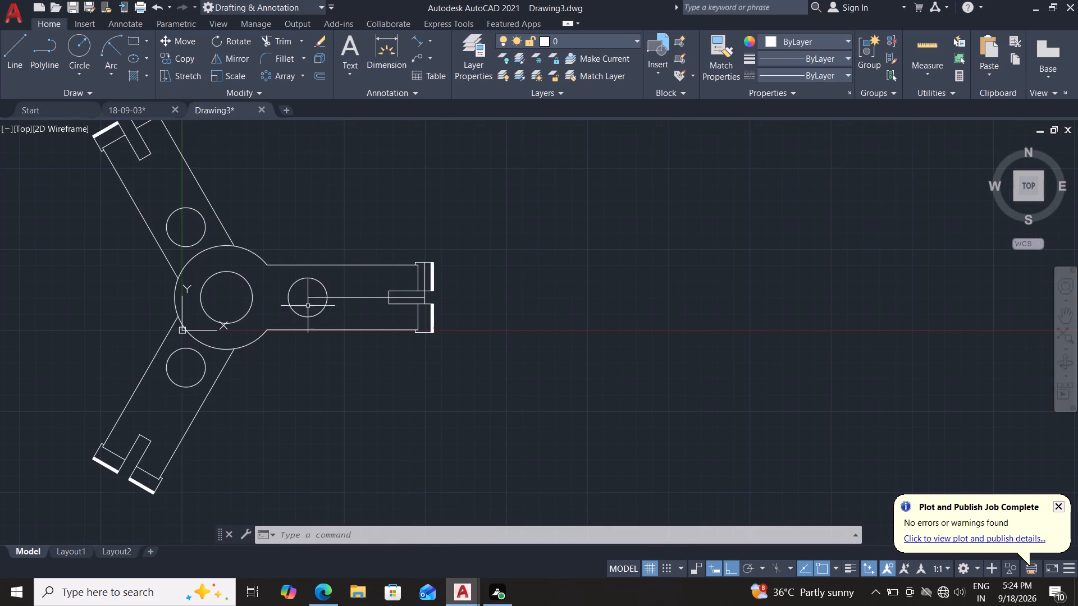
left_click(284, 40)
left_click_drag(213, 355, 213, 346)
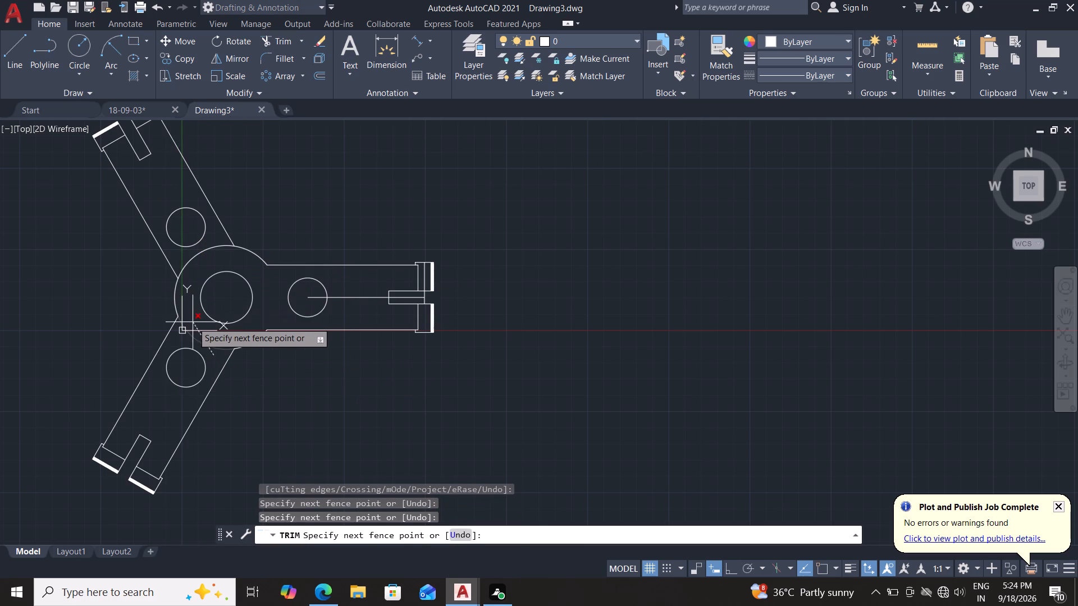
left_click(195, 324)
left_click_drag(197, 272, 194, 251)
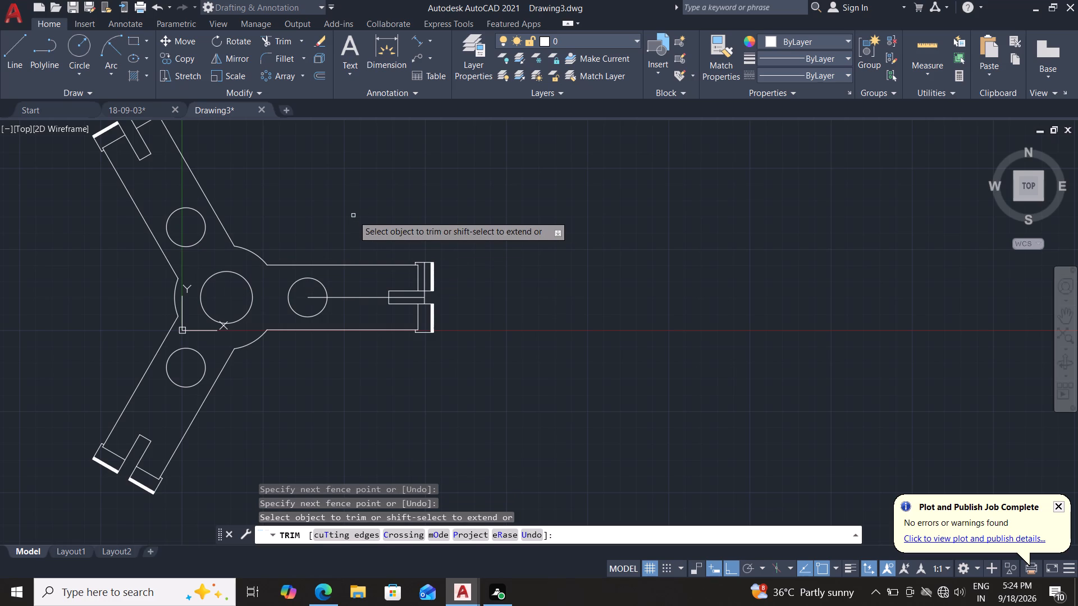
scroll(353, 215, "down", 2)
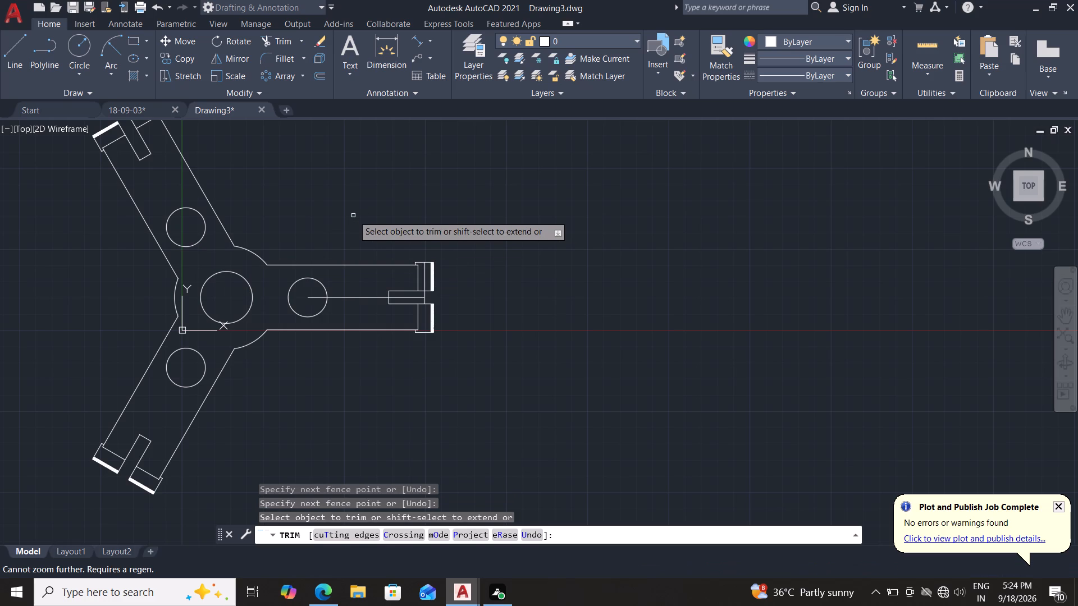
key("Escape")
key("Escape")
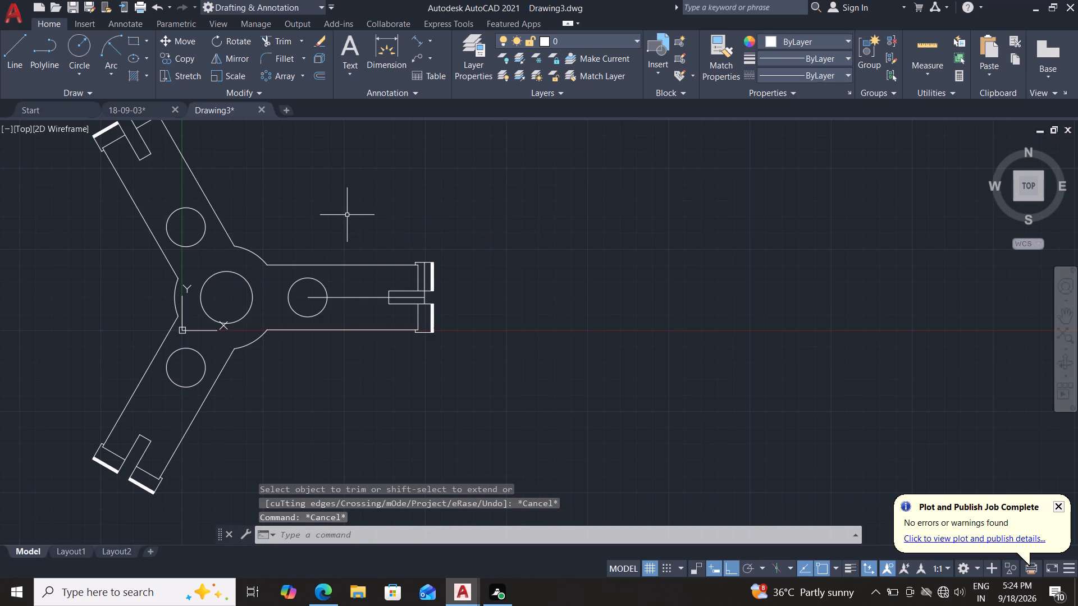
Move the whole three-armed part by its hub centre about 215 mm diagonally up and away from the origin, with Ortho off.
key("m")
key("Return")
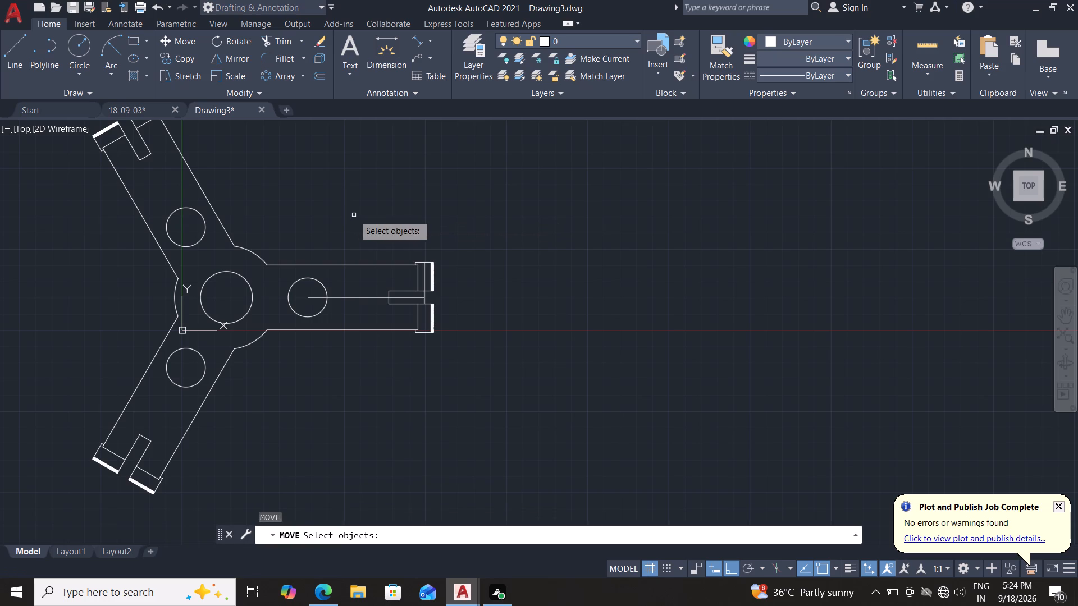
left_click(501, 158)
left_click(21, 504)
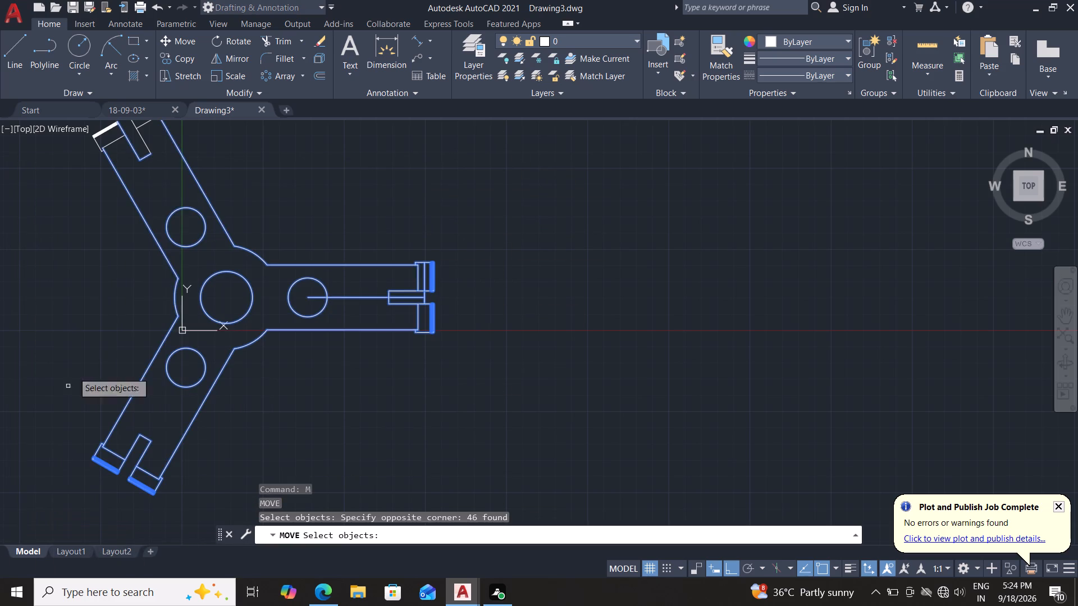
middle_click_drag(246, 178, 303, 261)
left_click_drag(311, 151, 293, 156)
left_click(86, 300)
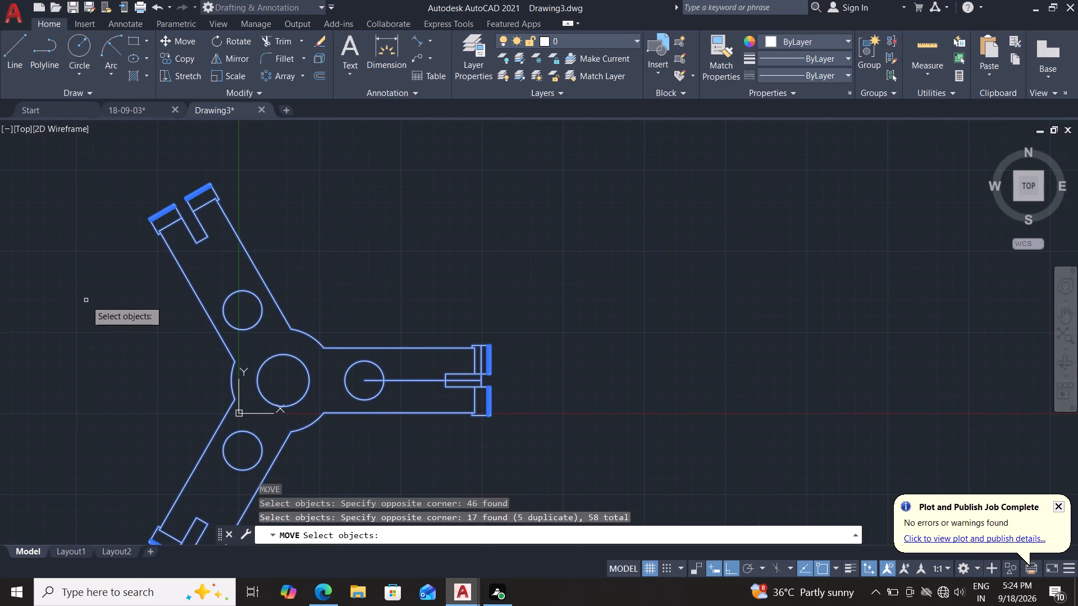
key("Return")
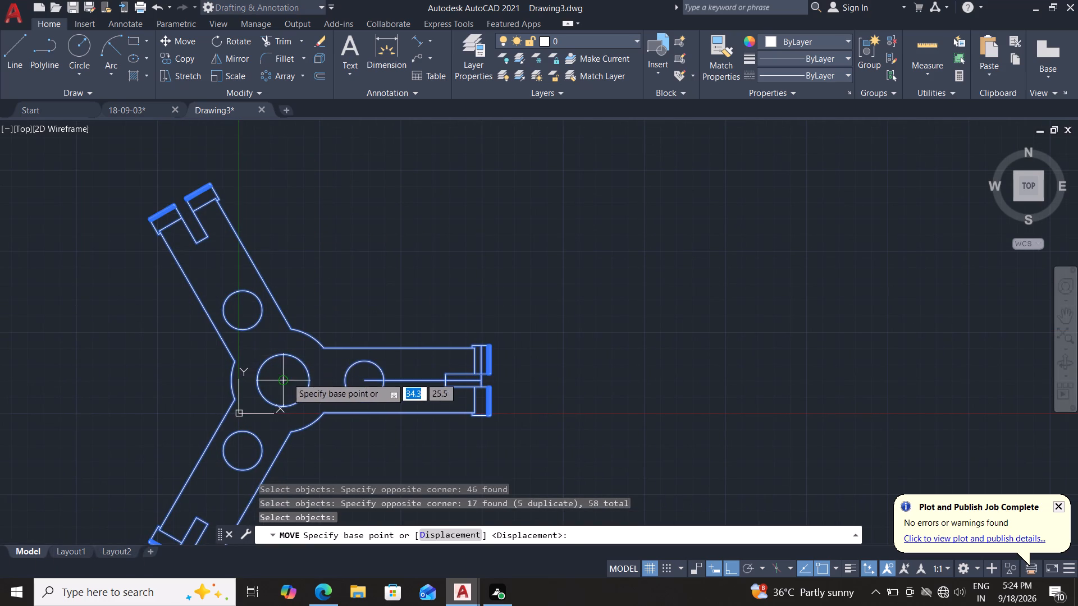
left_click_drag(285, 379, 294, 374)
key("F8")
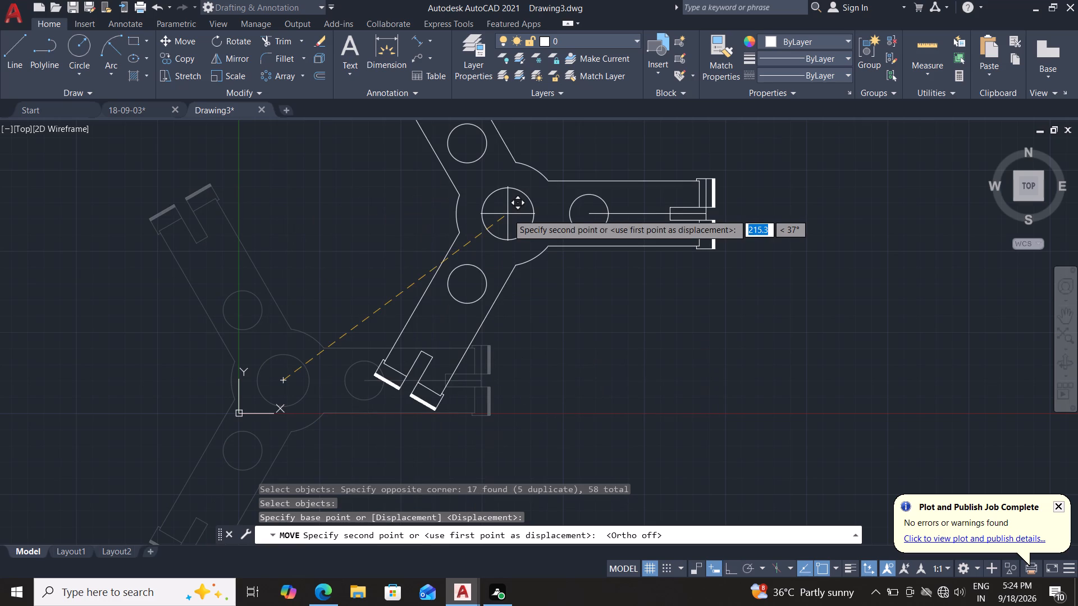
left_click(504, 204)
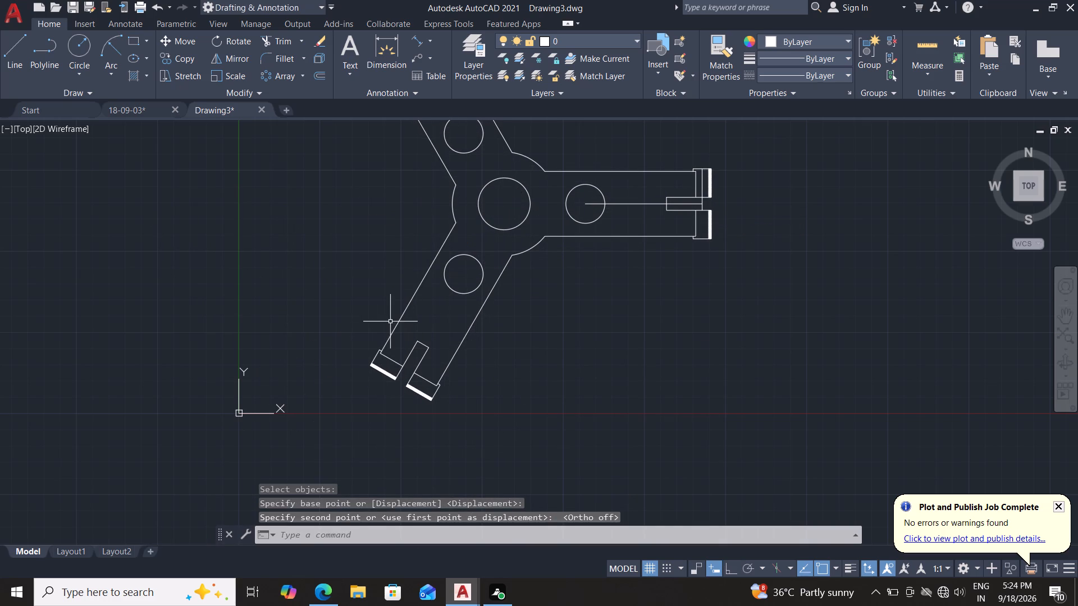
Hatch the interior of the three-armed body around its holes with the ANSI31 pattern at scale 25.
type("ha")
key("Return")
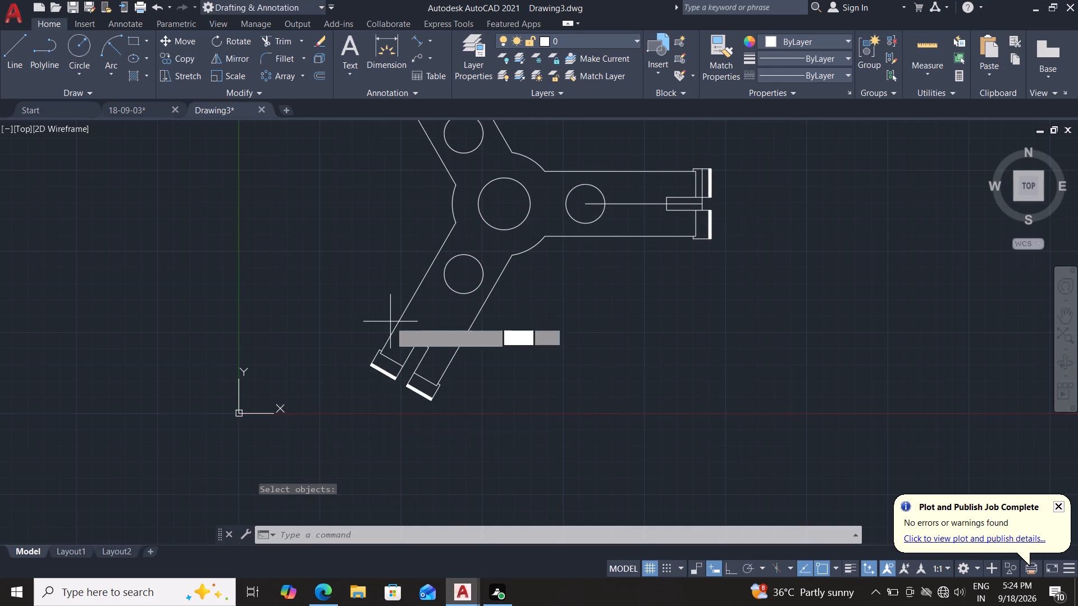
left_click(446, 304)
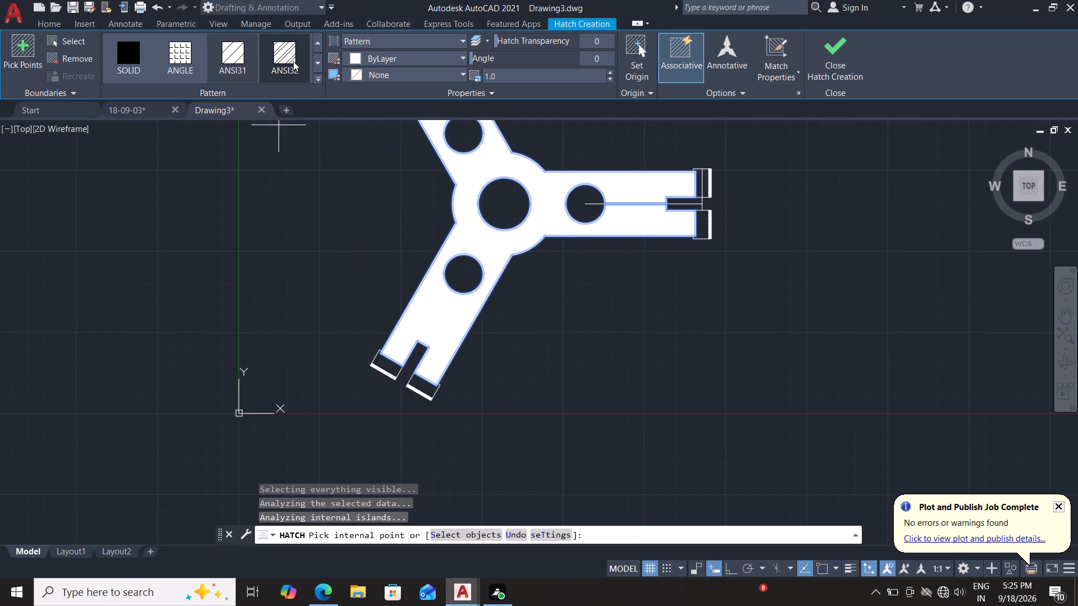
left_click(229, 55)
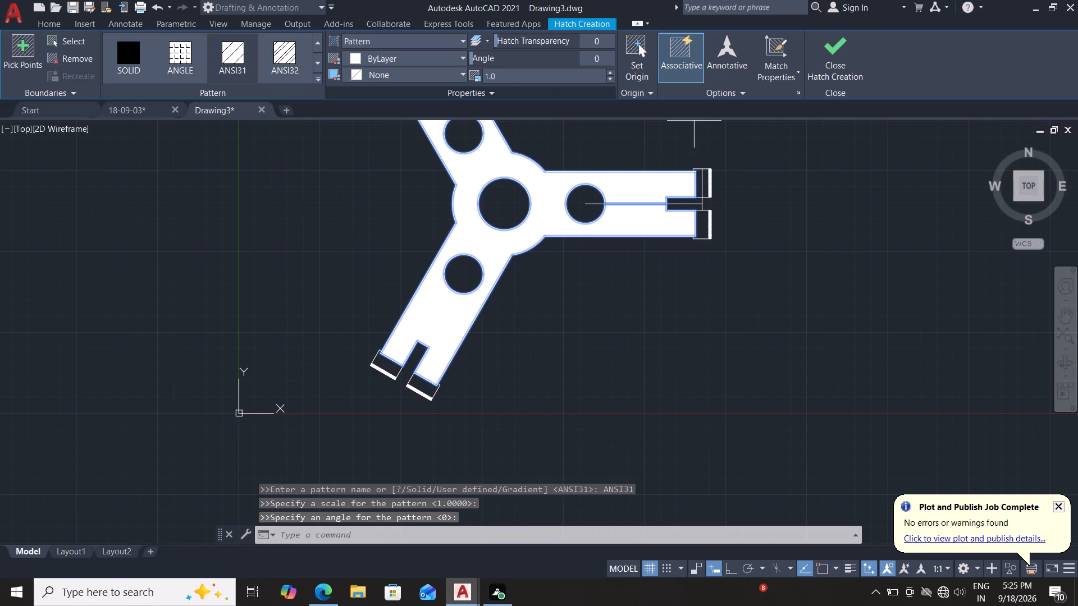
left_click_drag(535, 77, 381, 77)
type("25")
key("Return")
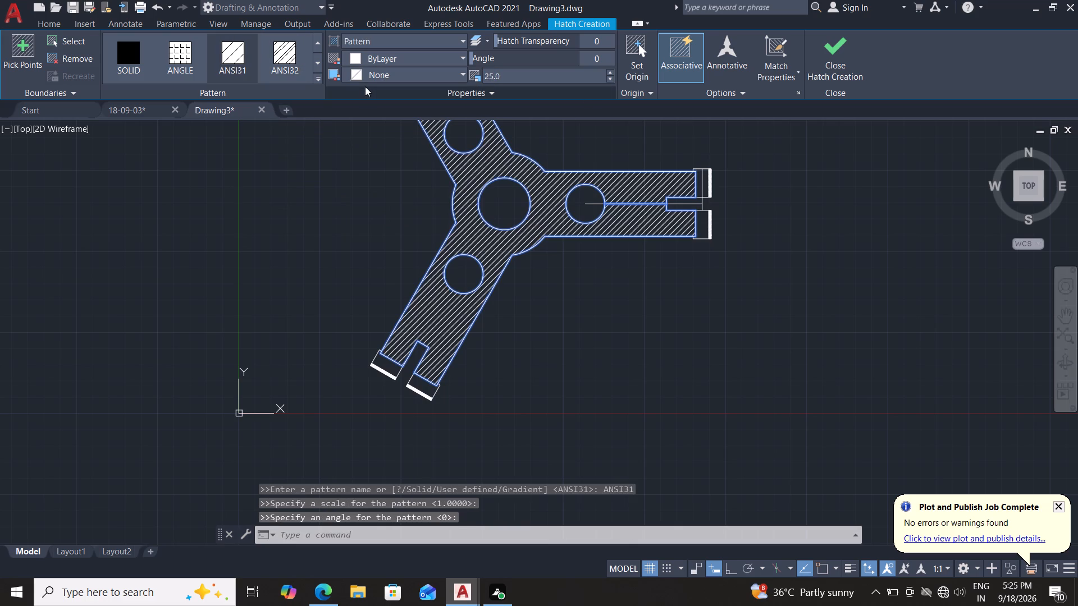
left_click(830, 52)
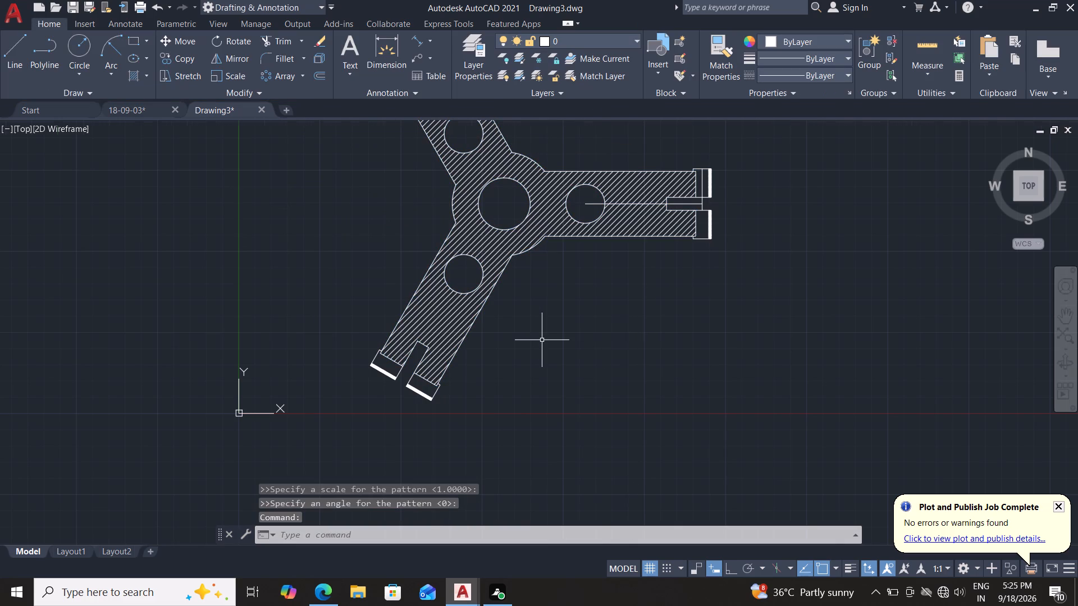
Dimension the horizontal distance from the hub centre to the horizontal arm's flange construction line, placing it below the arm.
scroll(541, 340, "up", 1)
middle_click_drag(529, 253, 489, 369)
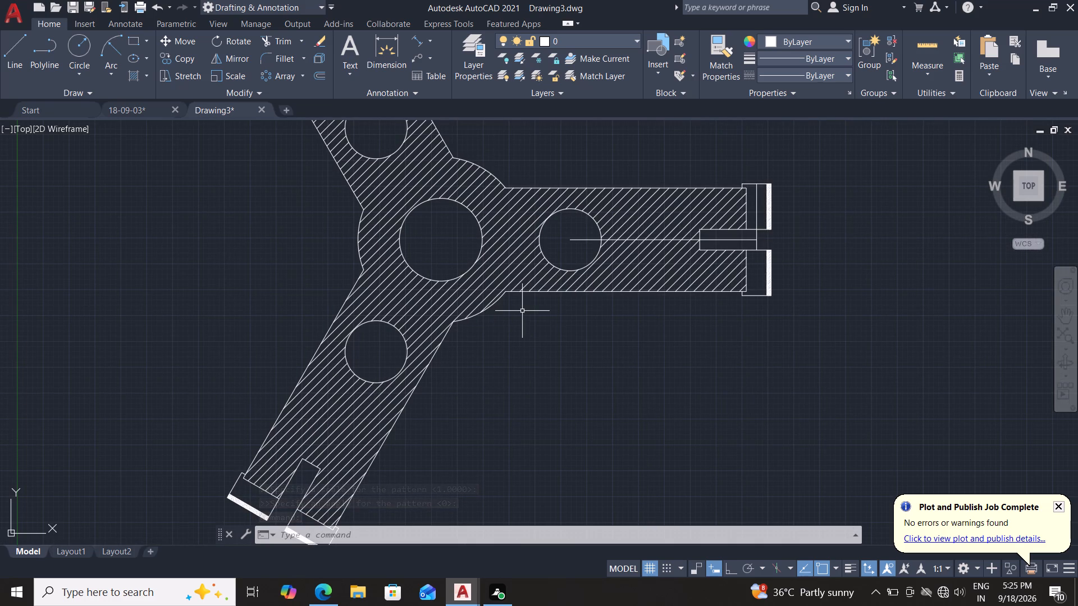
left_click(380, 63)
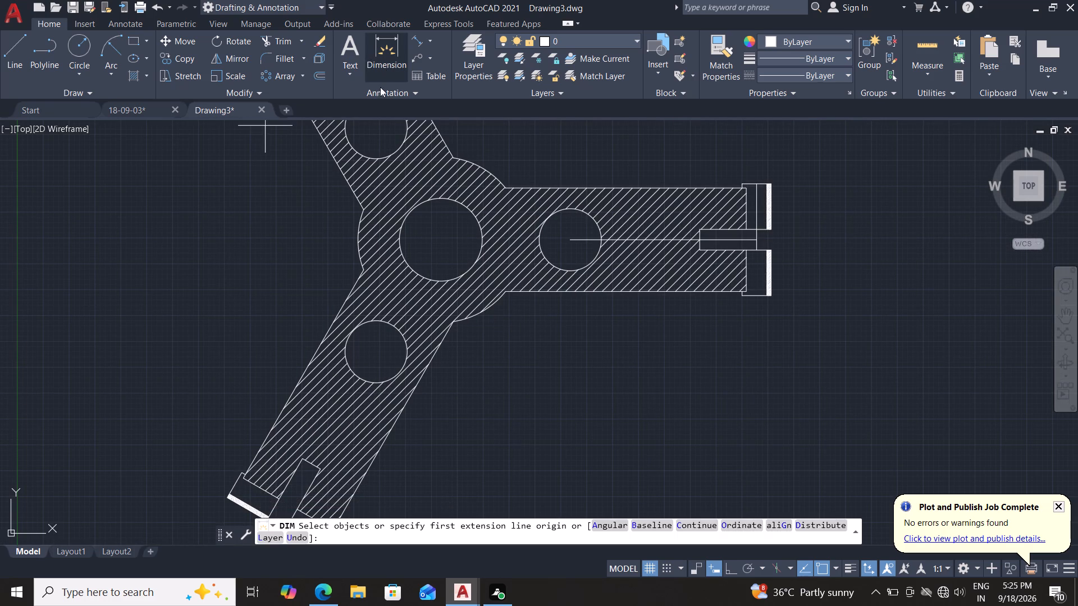
scroll(481, 373, "down", 1)
middle_click_drag(499, 364, 493, 382)
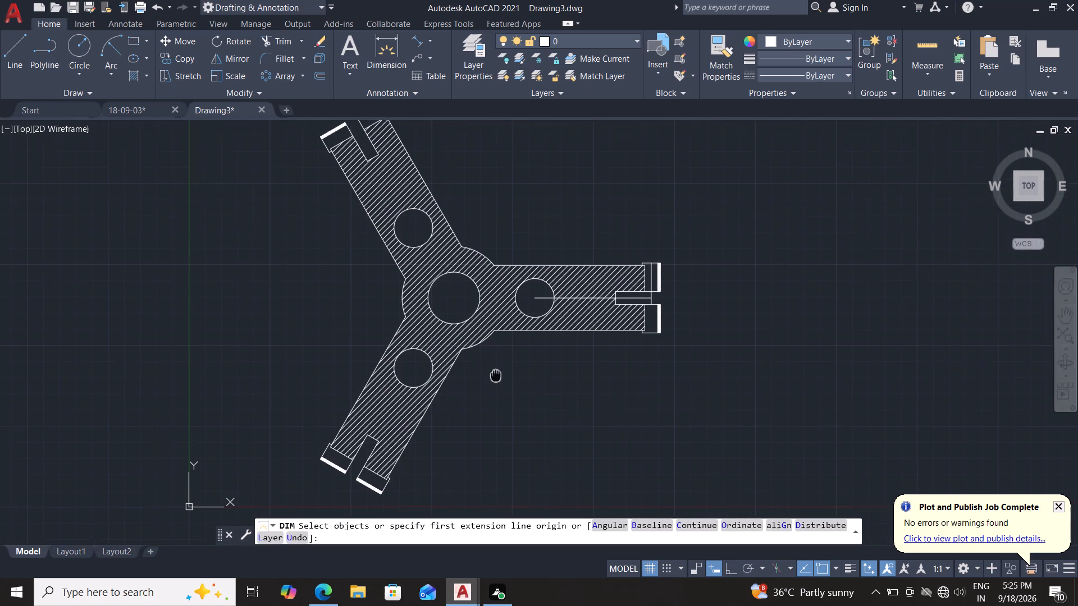
middle_click_drag(493, 382, 482, 409)
left_click(450, 317)
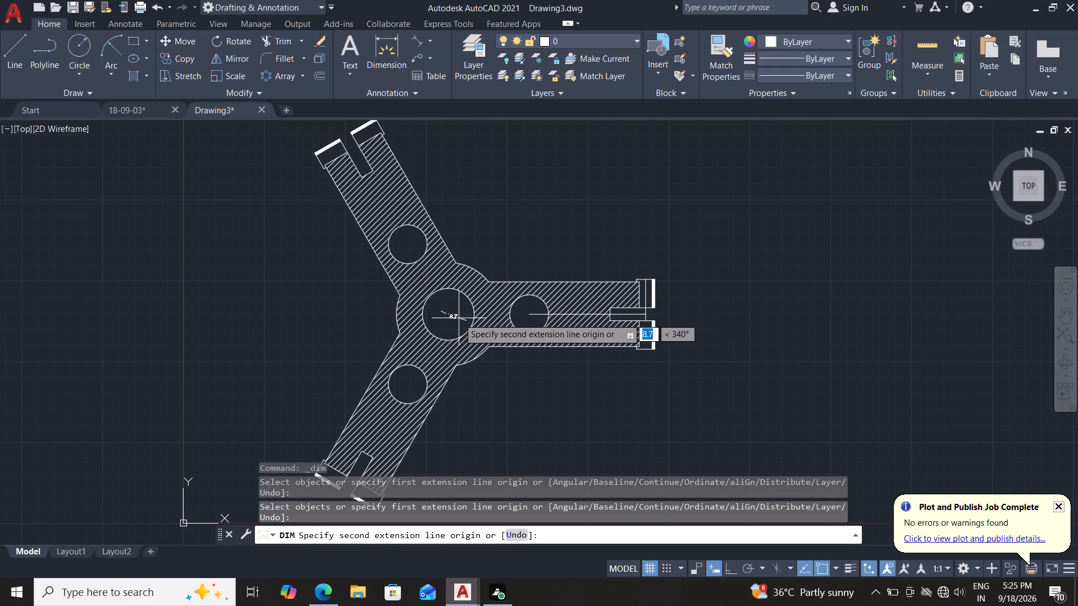
left_click(647, 314)
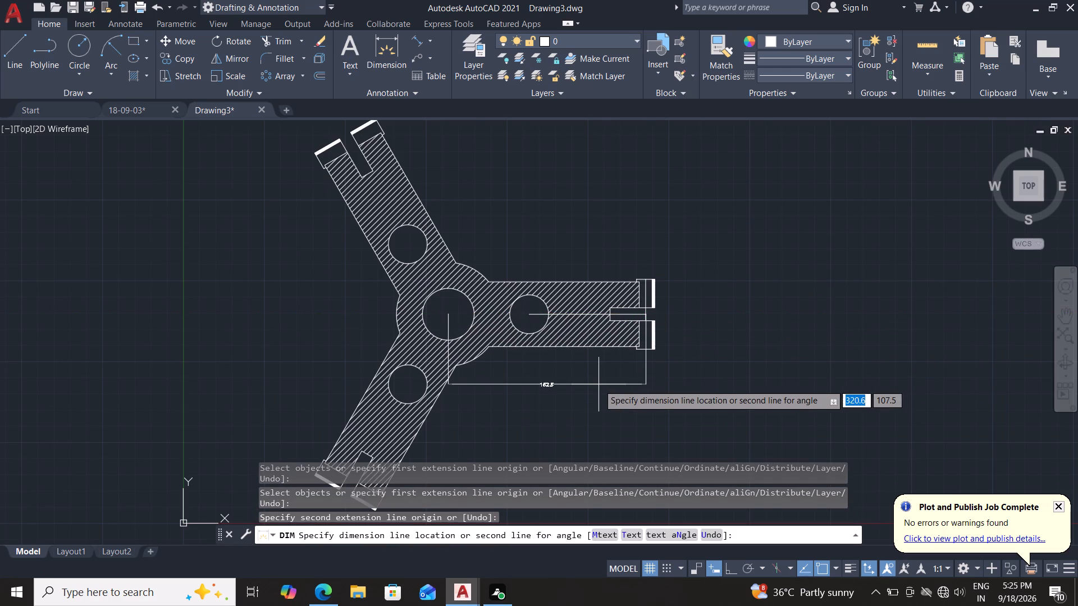
left_click(573, 373)
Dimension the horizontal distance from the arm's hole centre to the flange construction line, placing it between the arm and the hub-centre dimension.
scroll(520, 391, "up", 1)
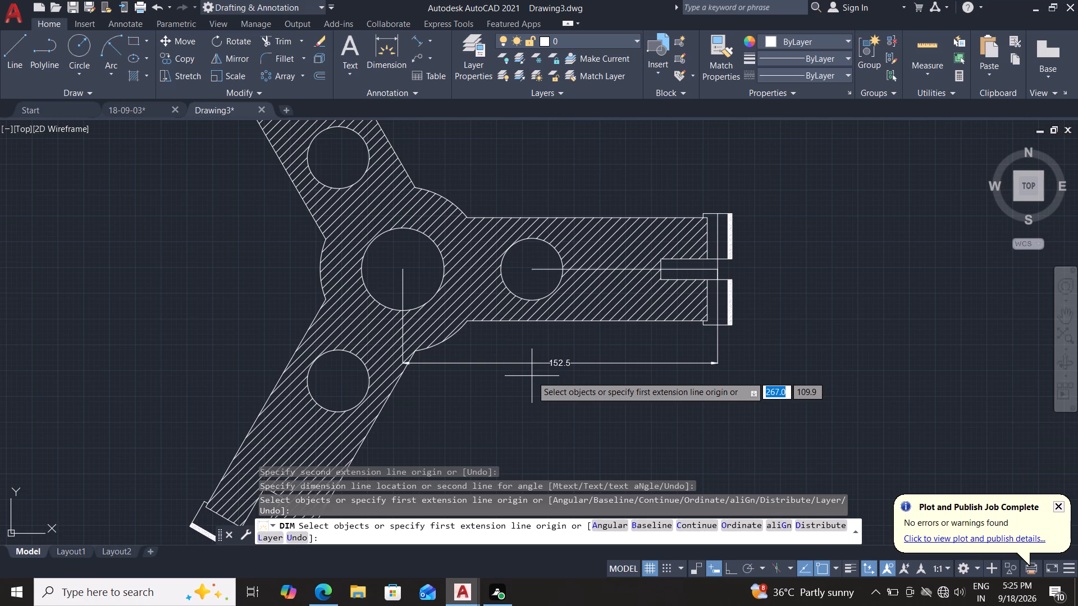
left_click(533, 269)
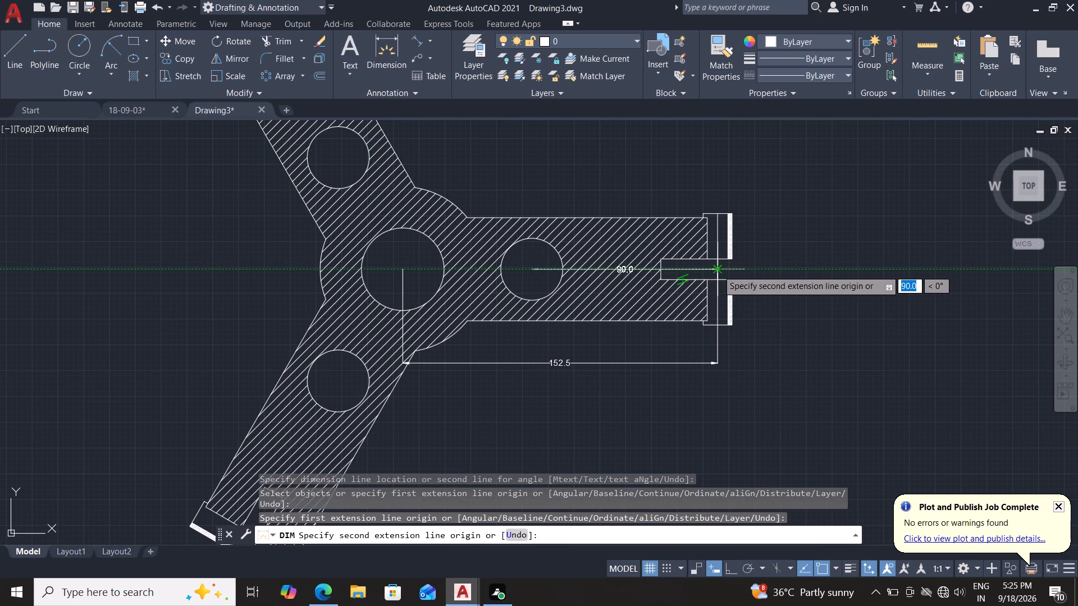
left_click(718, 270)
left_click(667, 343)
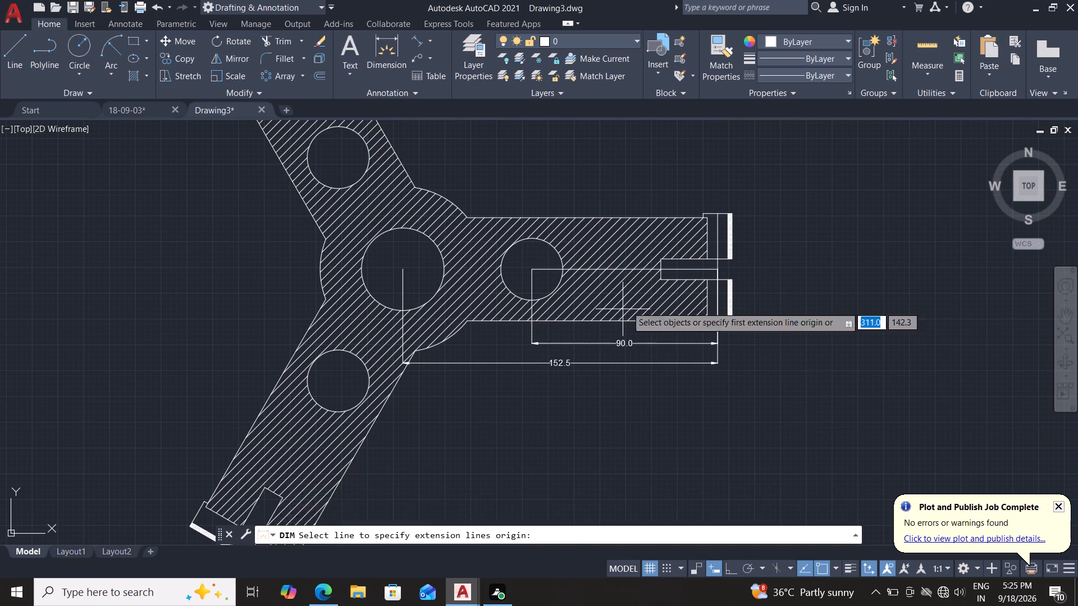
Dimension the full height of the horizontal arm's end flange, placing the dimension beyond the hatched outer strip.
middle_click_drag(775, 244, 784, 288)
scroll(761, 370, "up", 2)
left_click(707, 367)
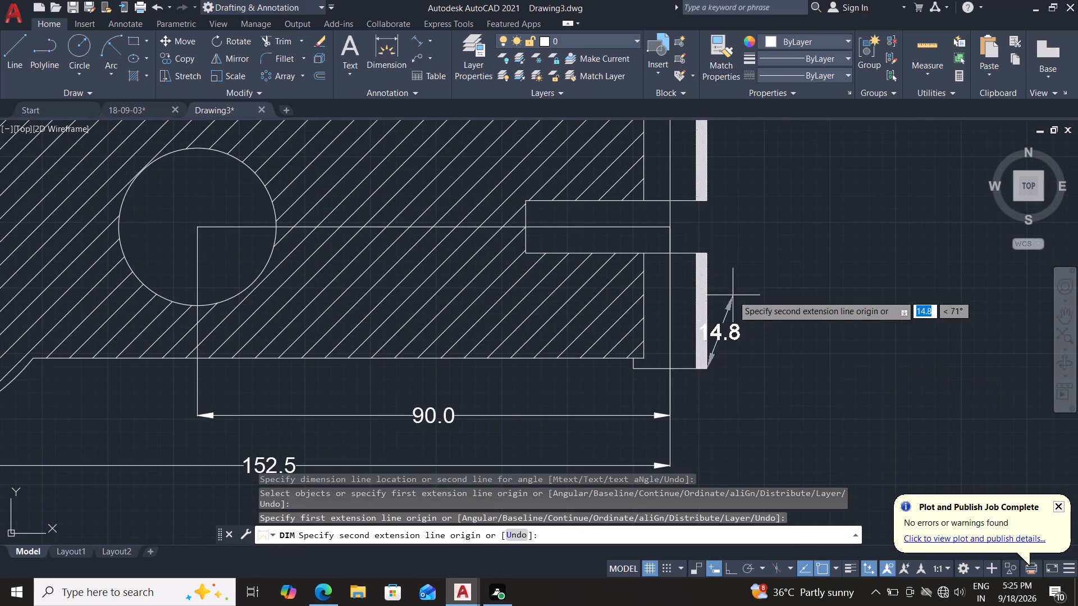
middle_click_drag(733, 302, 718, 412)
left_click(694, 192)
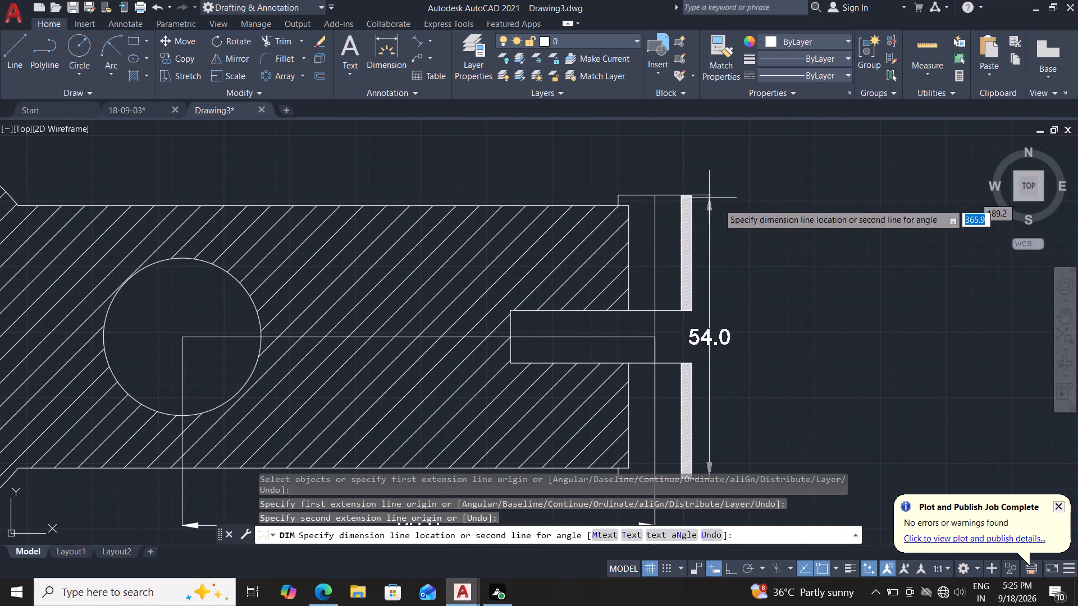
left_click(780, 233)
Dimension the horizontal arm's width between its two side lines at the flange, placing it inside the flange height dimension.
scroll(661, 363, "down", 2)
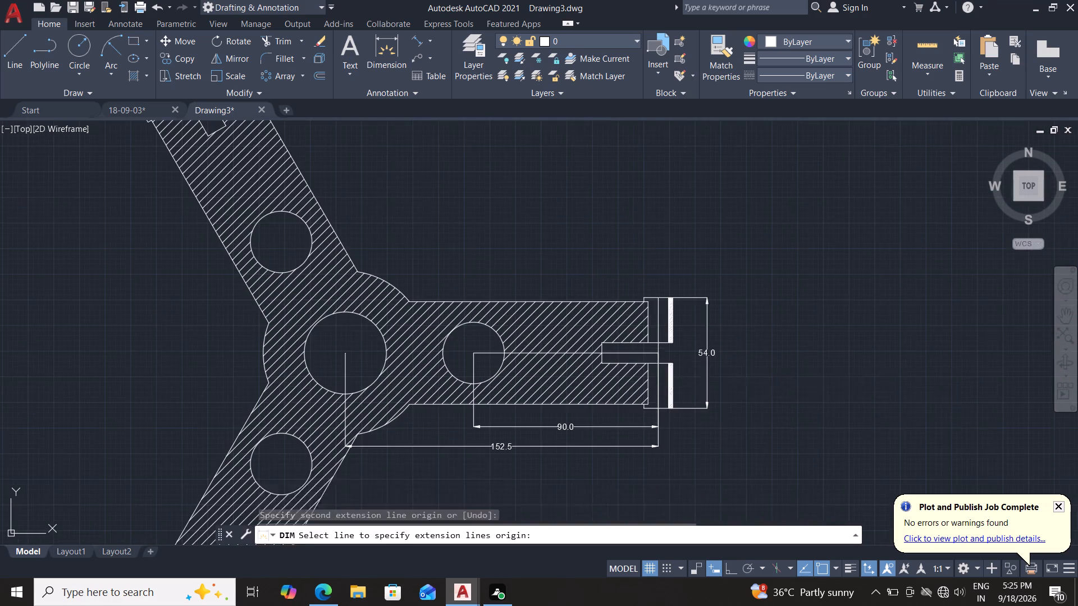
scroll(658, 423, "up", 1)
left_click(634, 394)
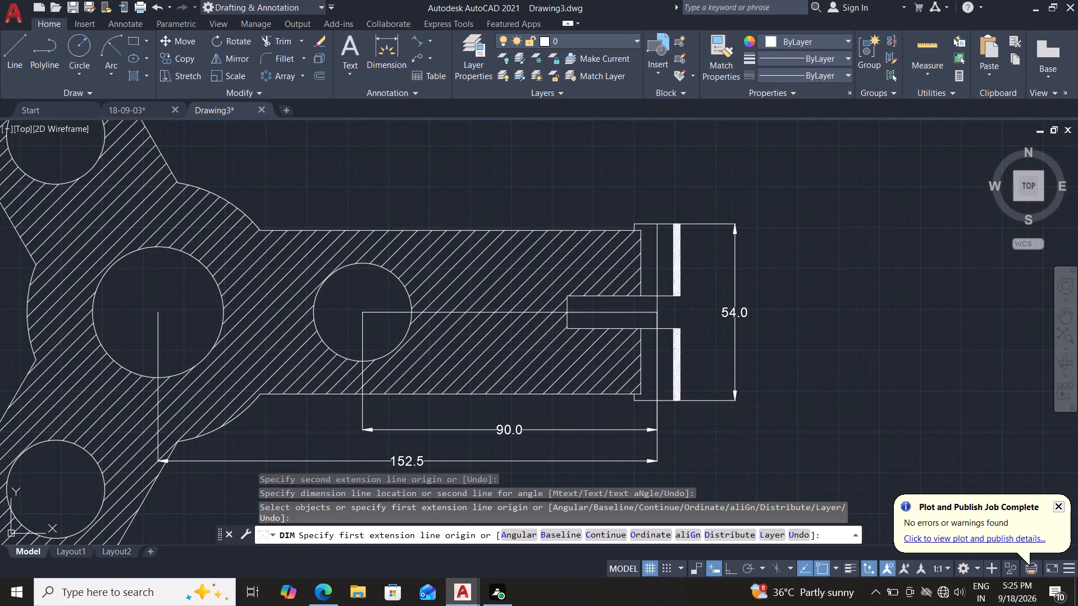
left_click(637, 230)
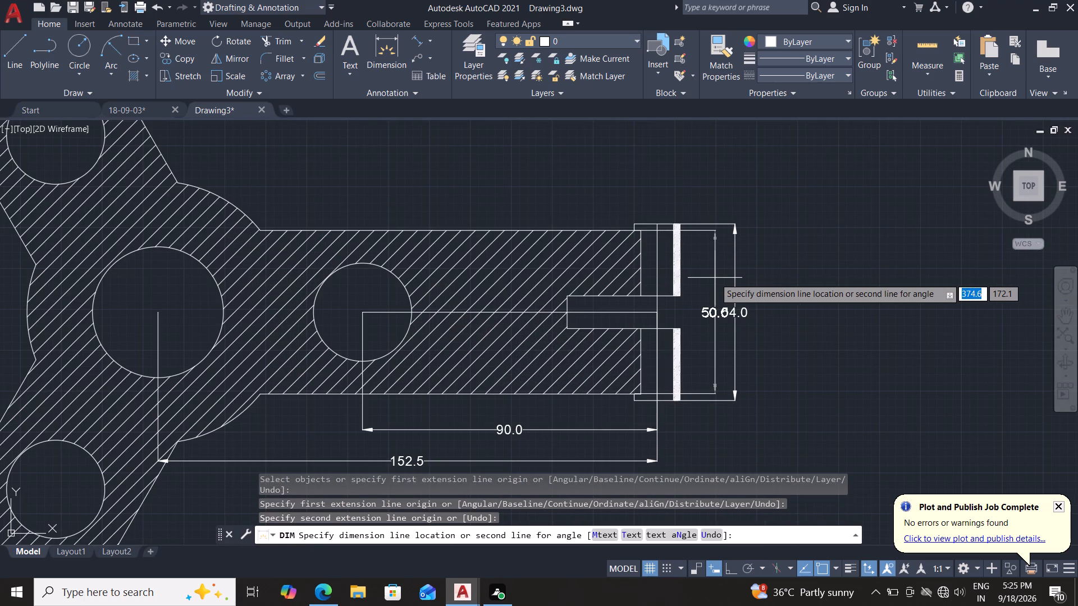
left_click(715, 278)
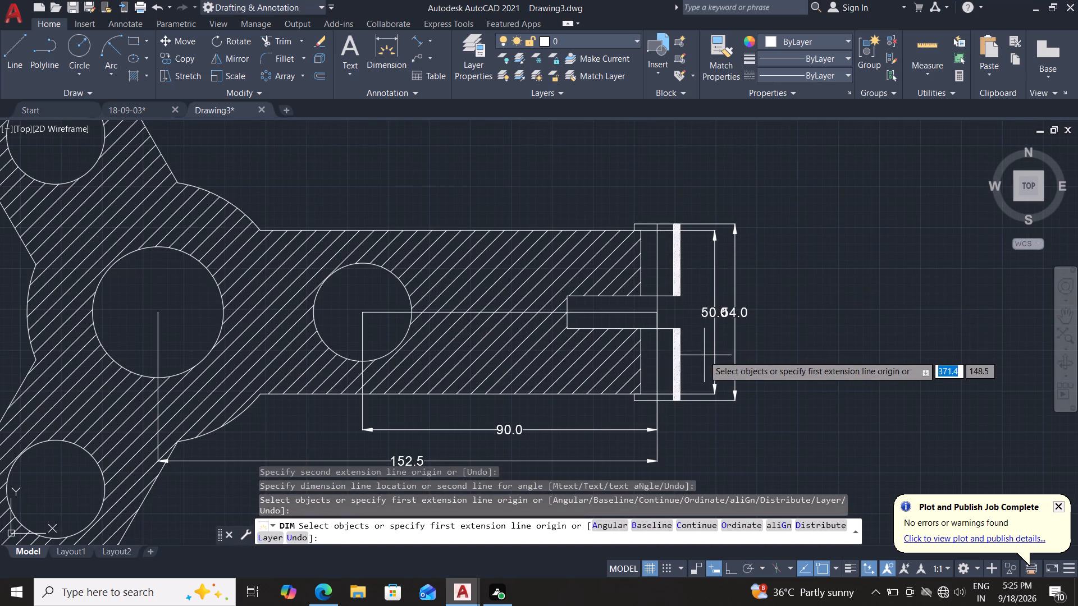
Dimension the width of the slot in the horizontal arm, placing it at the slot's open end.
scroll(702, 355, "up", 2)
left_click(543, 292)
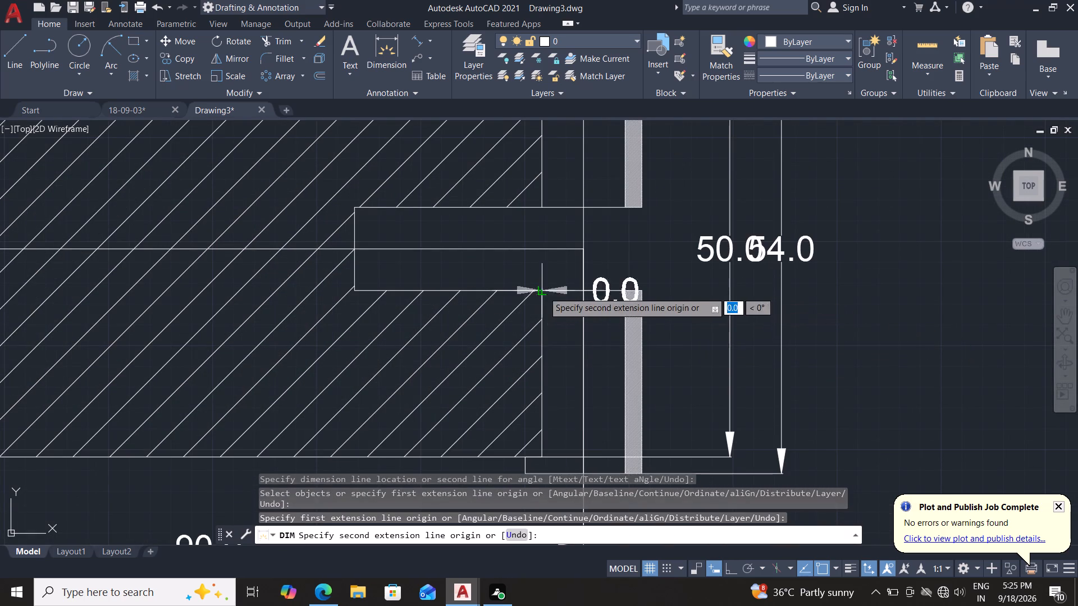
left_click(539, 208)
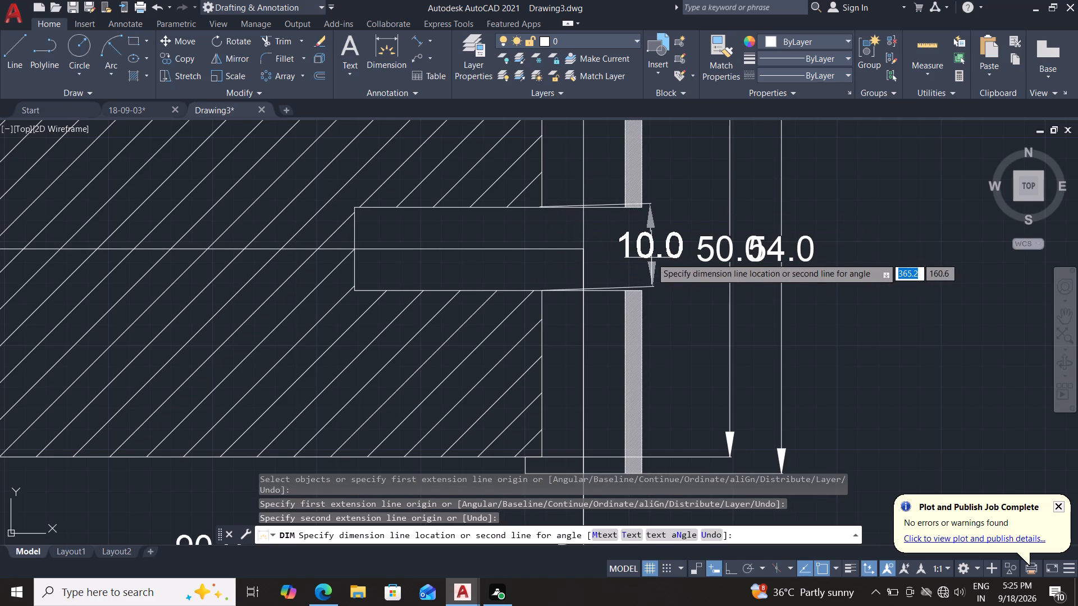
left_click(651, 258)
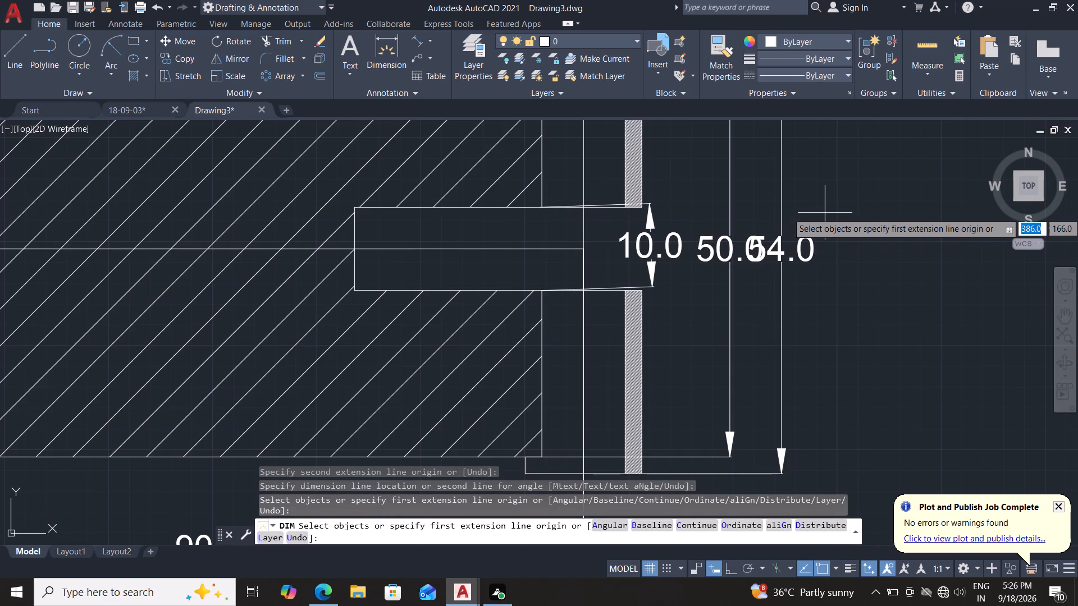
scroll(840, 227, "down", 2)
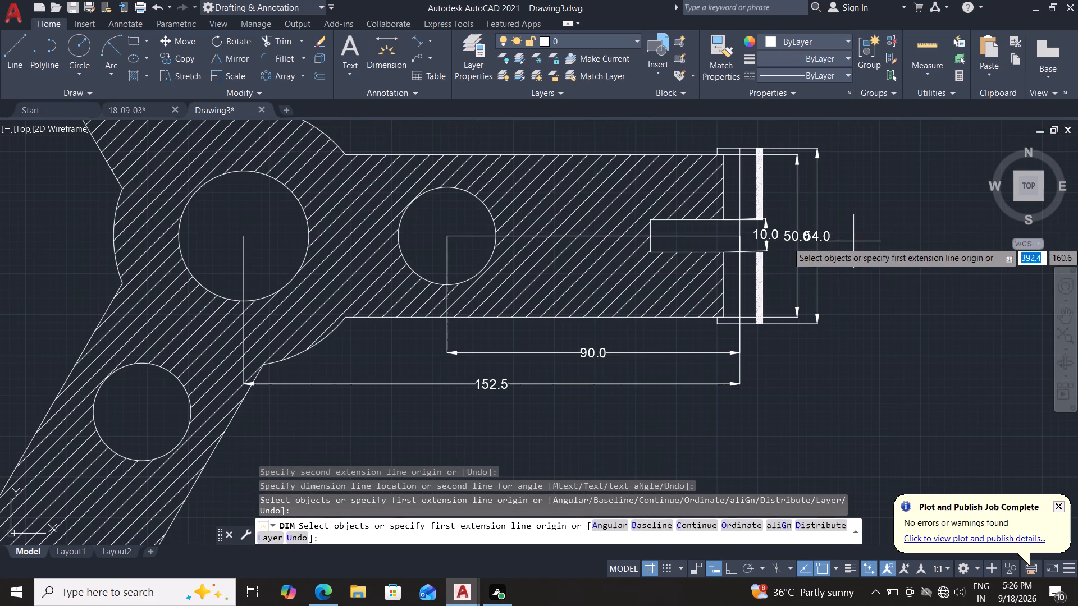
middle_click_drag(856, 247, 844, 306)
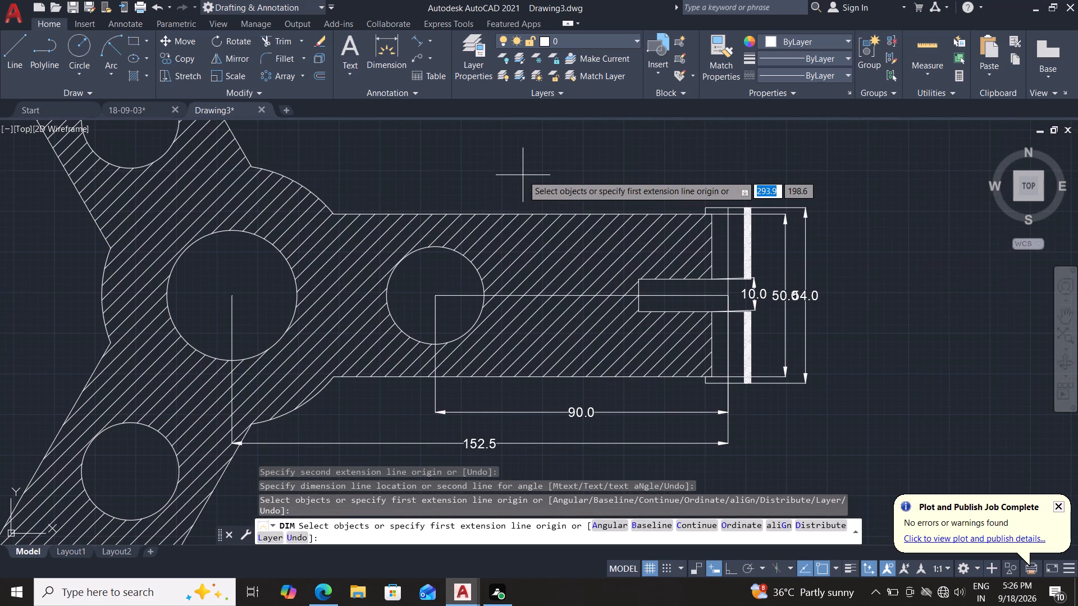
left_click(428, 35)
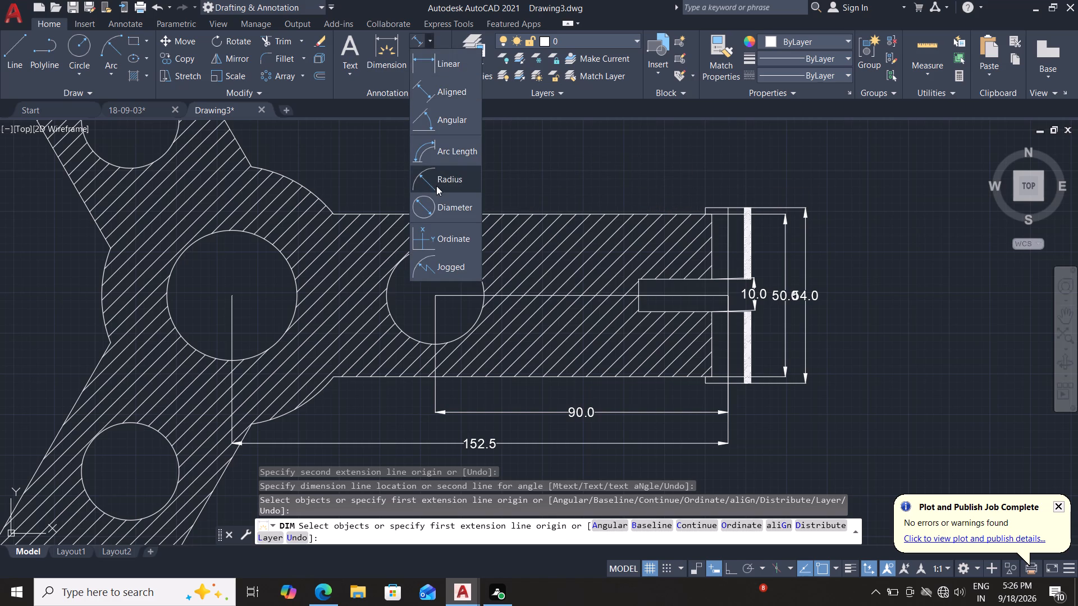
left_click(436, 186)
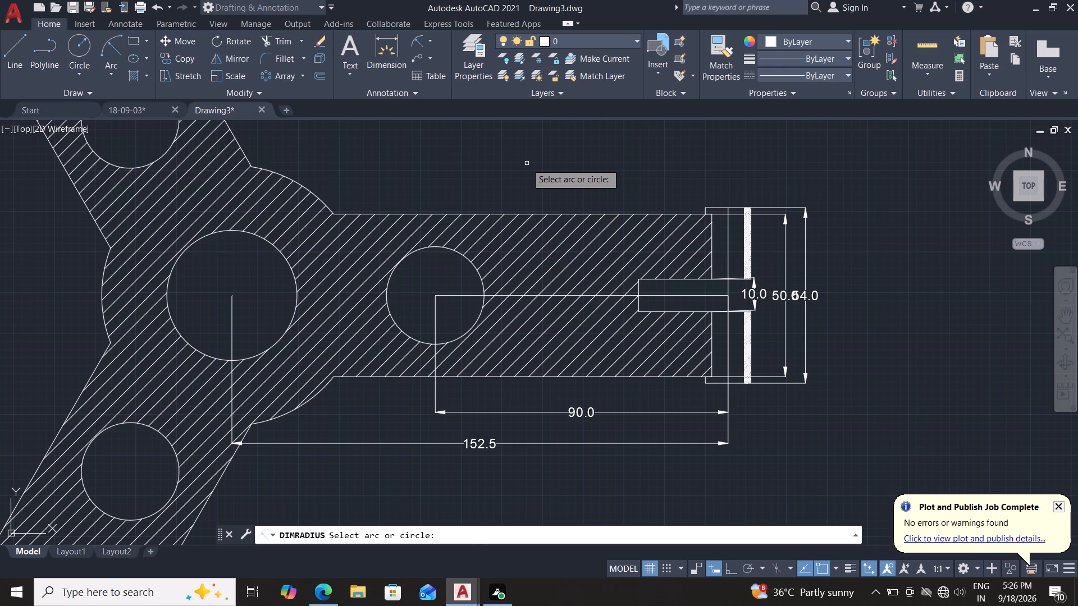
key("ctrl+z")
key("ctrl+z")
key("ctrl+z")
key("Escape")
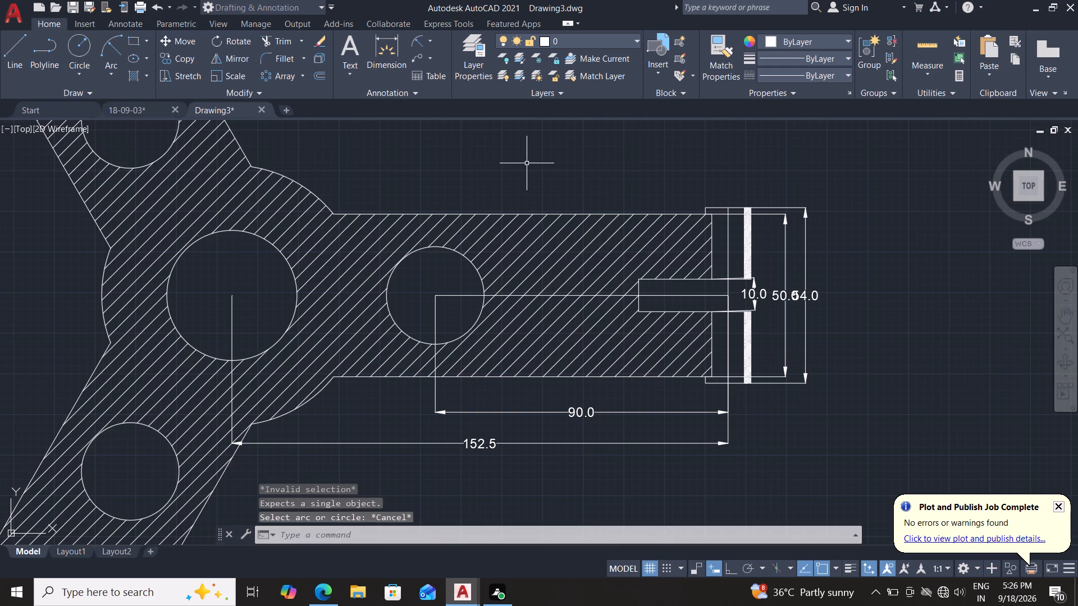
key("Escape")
Undo the dimensions, body hatch, move, hub arc trims and polar array, back to the single horizontal arm with the full hub outline.
key("ctrl+z")
key("ctrl+z")
key("ctrl+z")
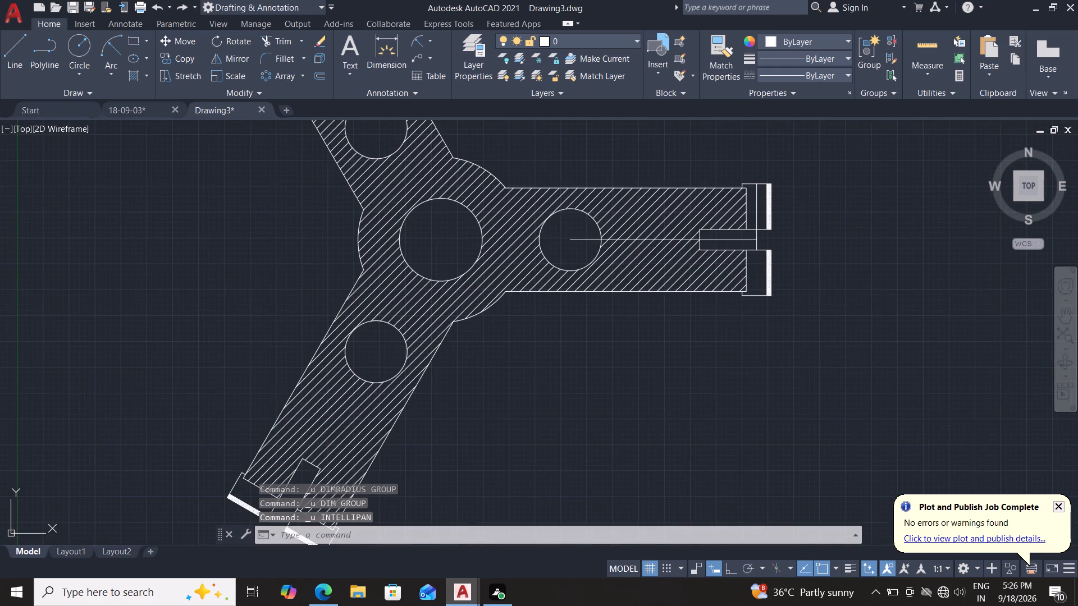
key("ctrl+z")
key("ctrl+z")
key("ctrl+z")
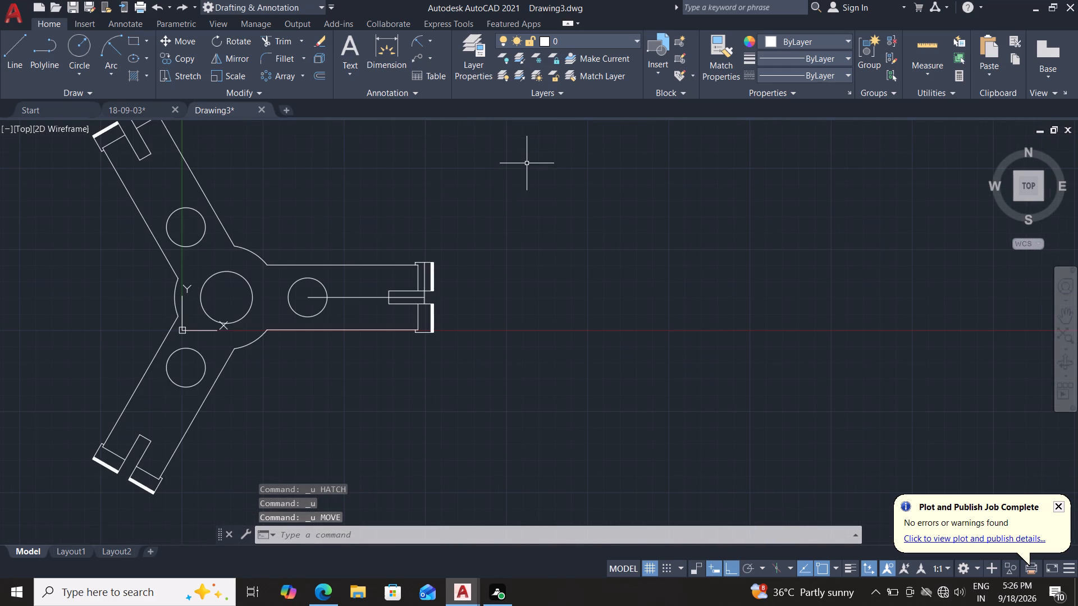
key("ctrl+z")
key("ctrl+z")
key("ctrl+z")
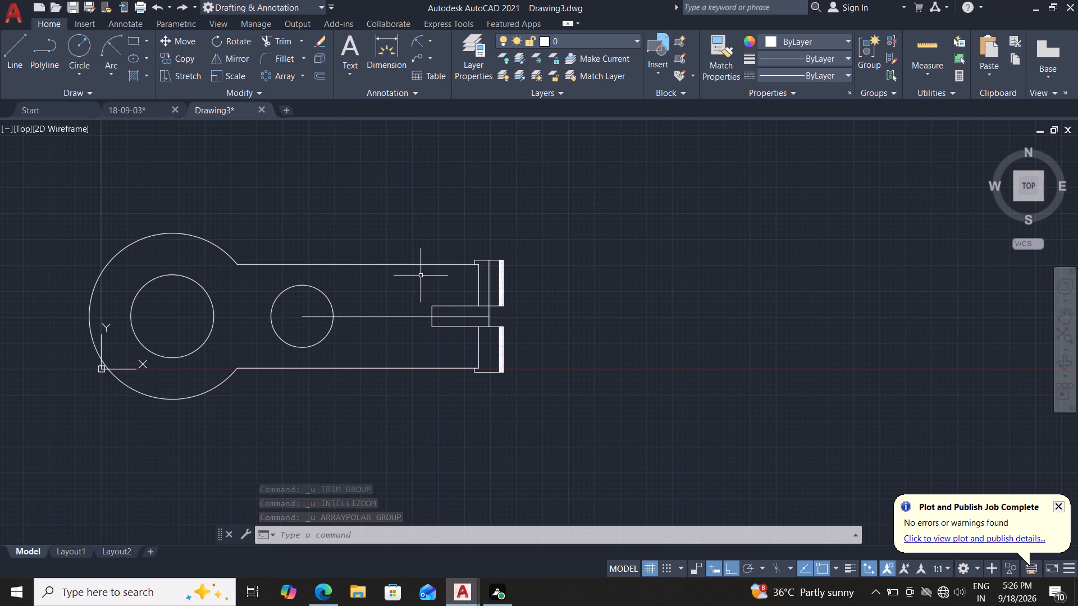
Draw connected lines from the centreline's flange end: 27.5 mm toward the hub, up to the arm's upper edge, and 38.5 mm along it toward the hub.
scroll(460, 289, "up", 1)
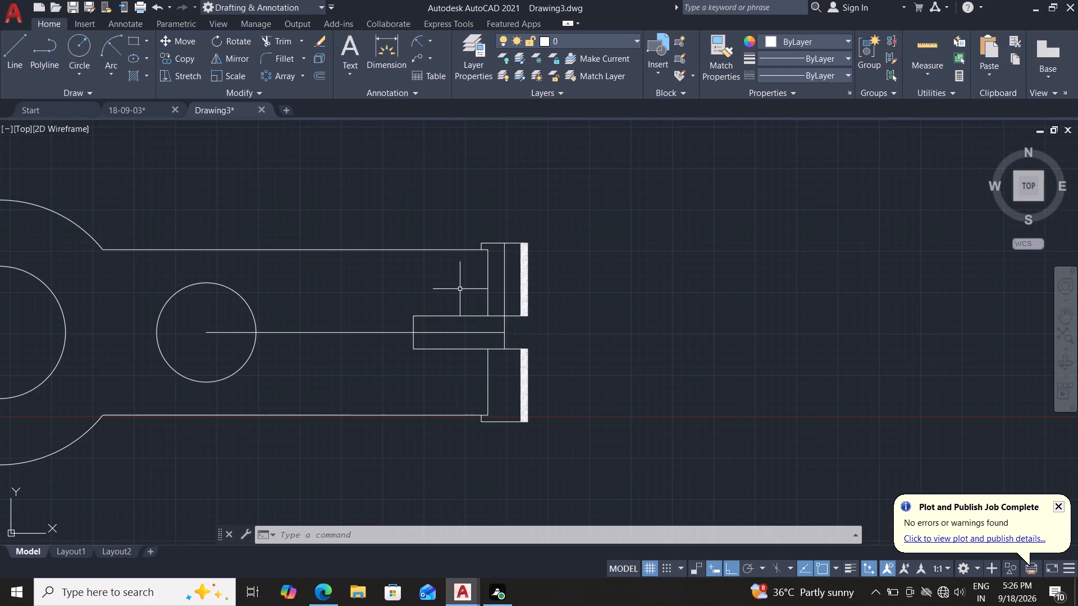
left_click(13, 40)
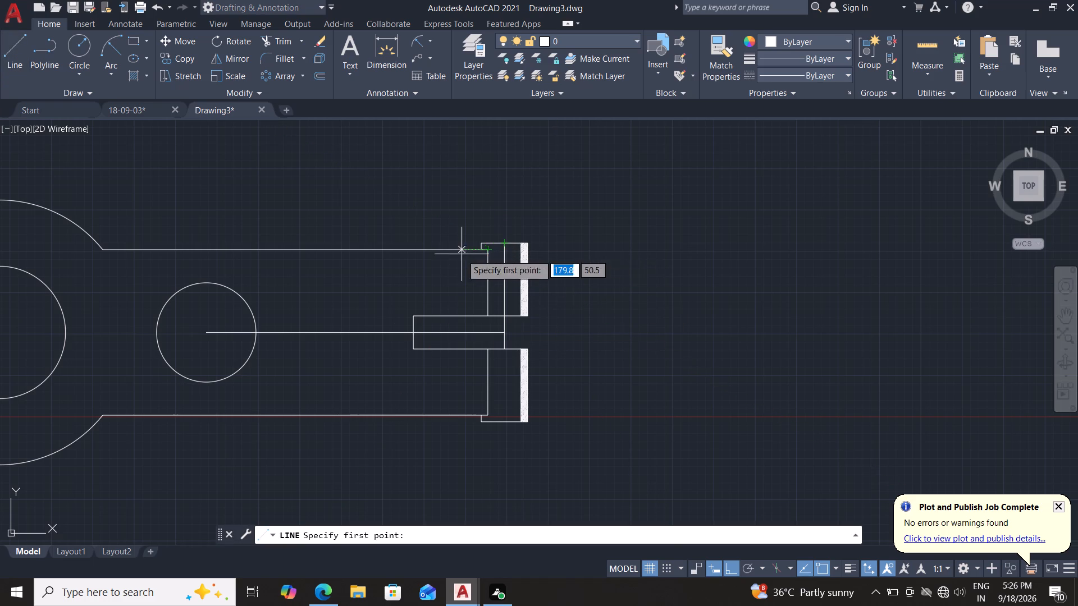
scroll(505, 260, "up", 2)
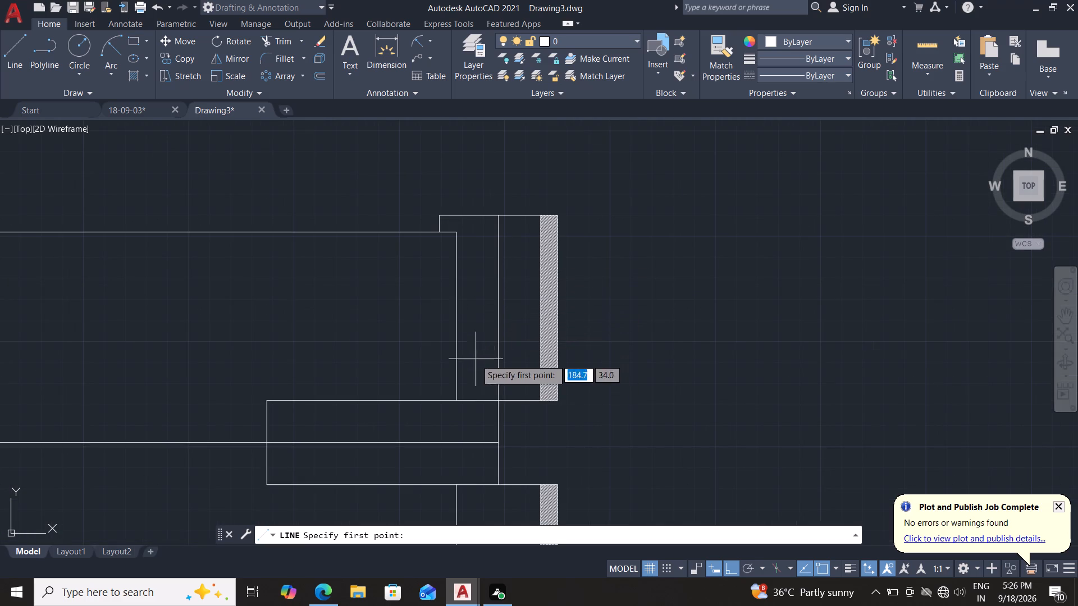
left_click(499, 446)
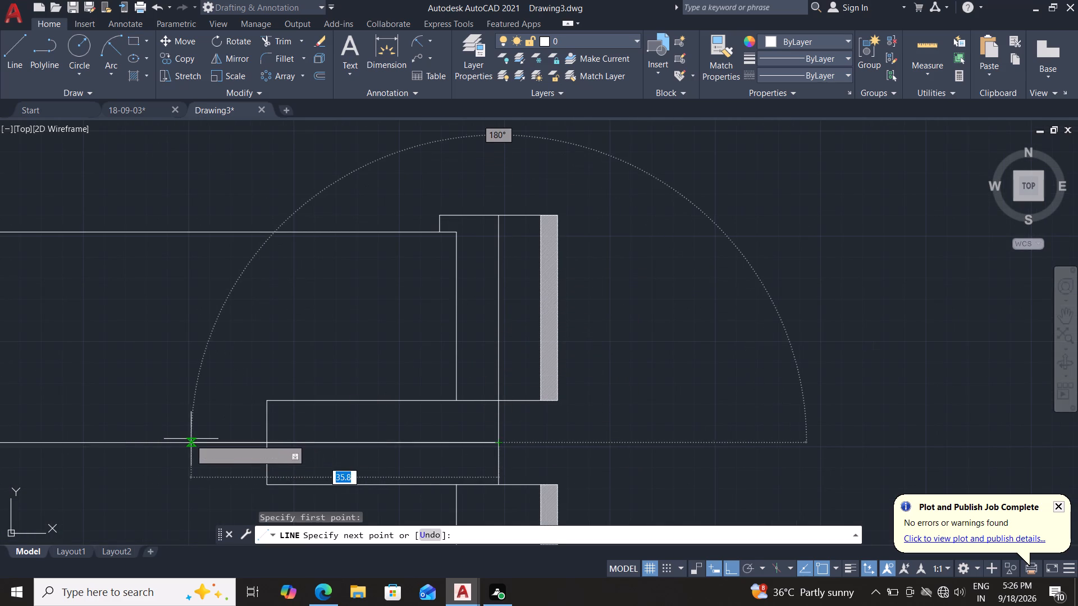
type("27.5")
key("Return")
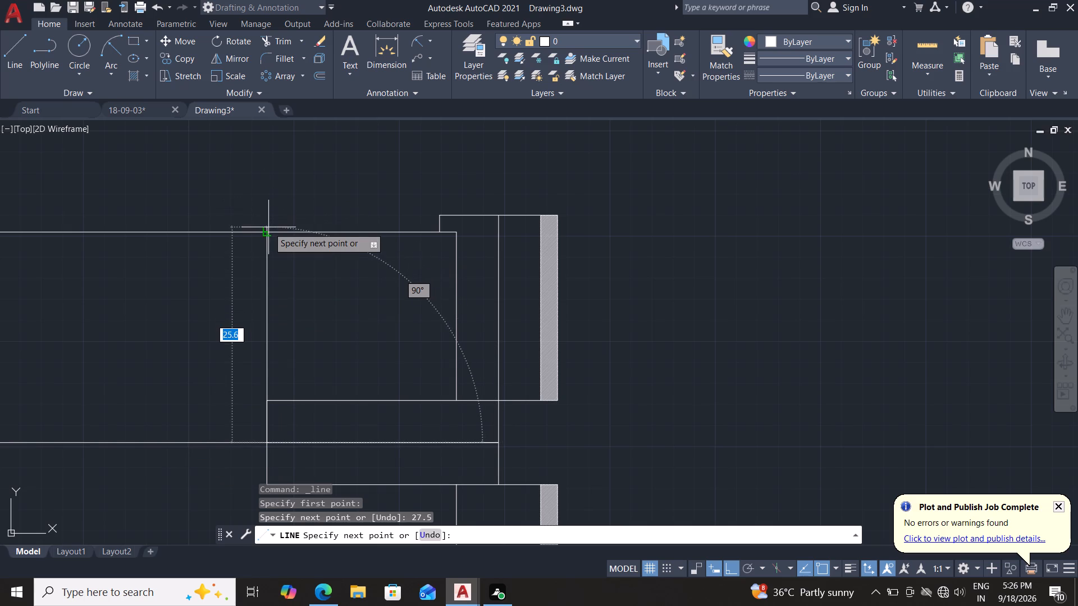
left_click(268, 234)
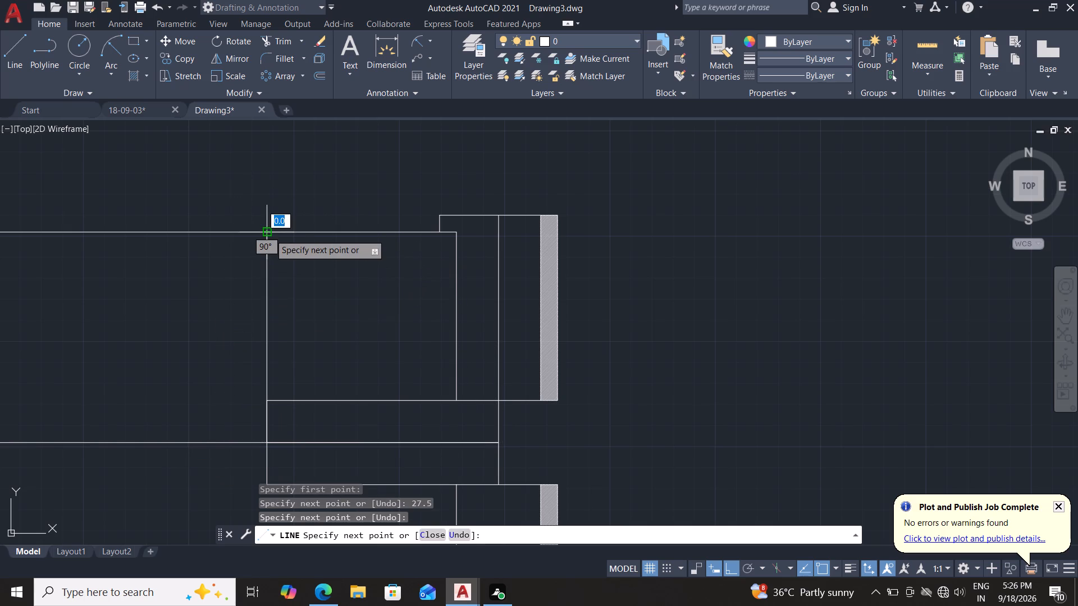
type("38.5")
key("Return")
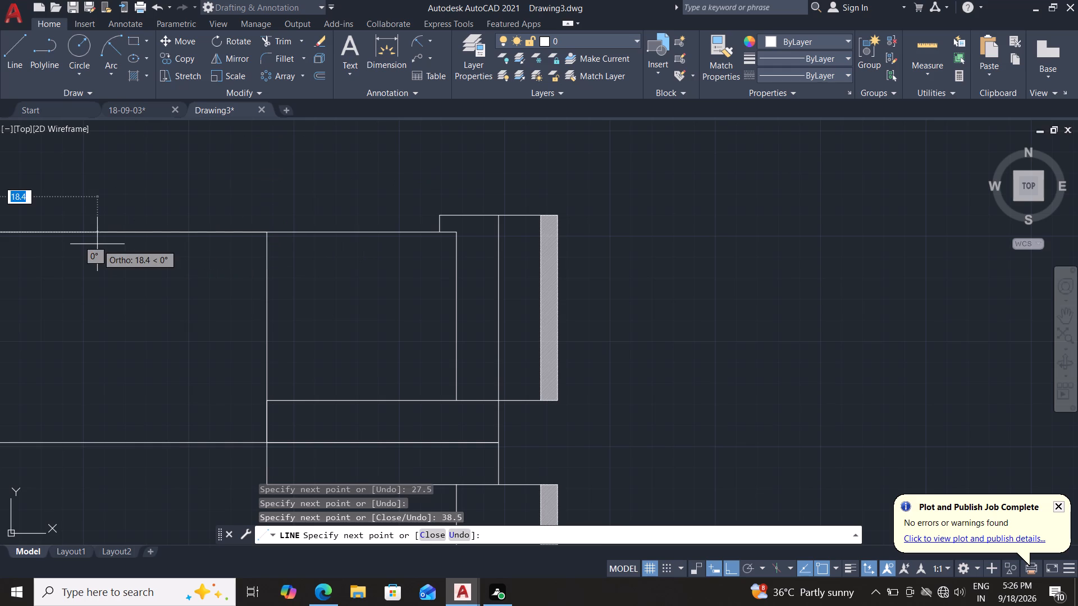
key("Escape")
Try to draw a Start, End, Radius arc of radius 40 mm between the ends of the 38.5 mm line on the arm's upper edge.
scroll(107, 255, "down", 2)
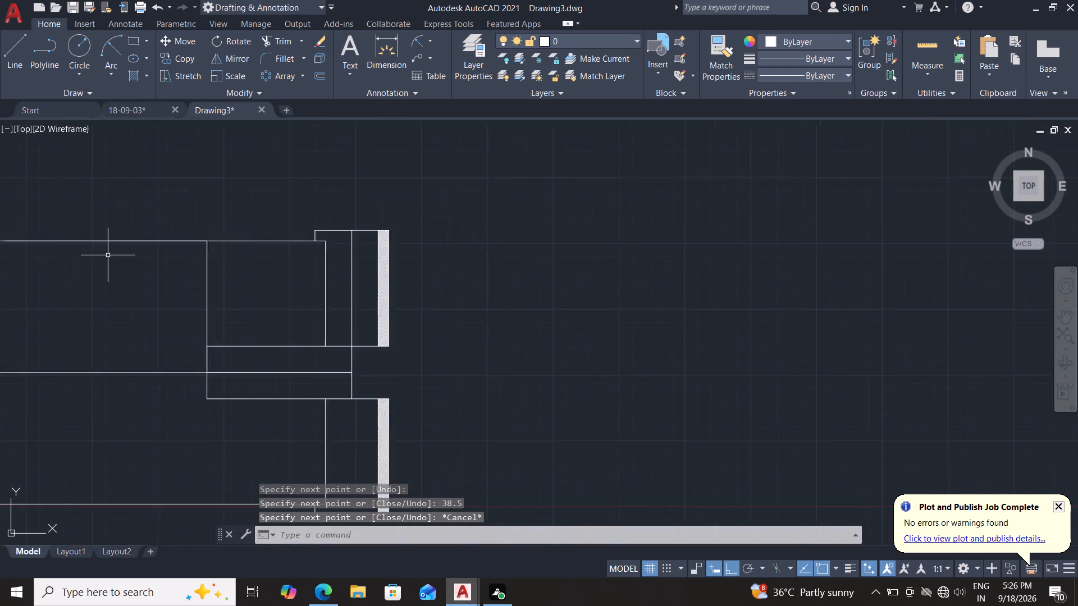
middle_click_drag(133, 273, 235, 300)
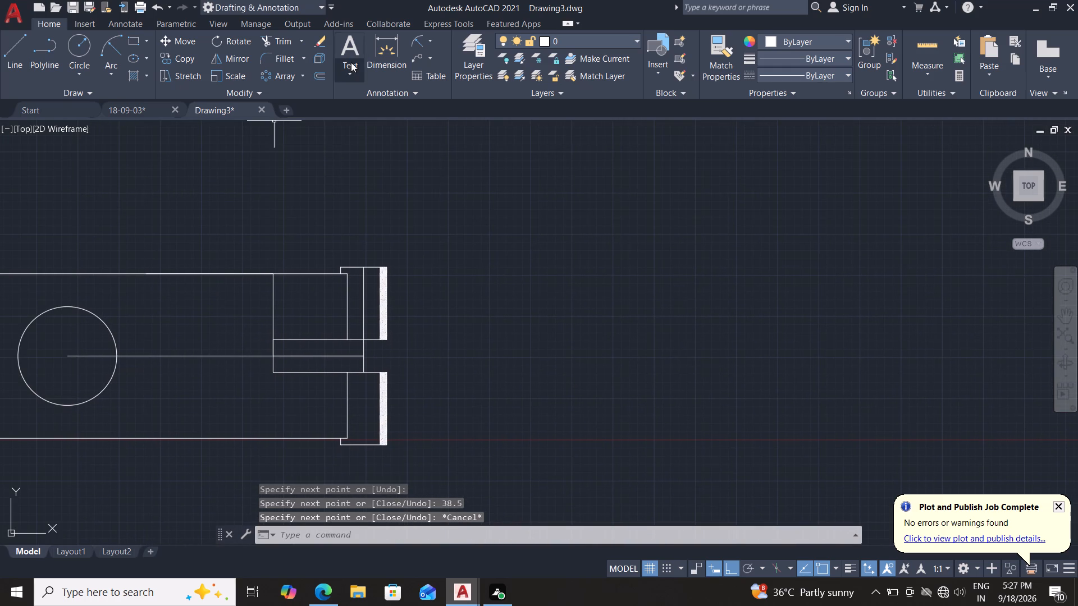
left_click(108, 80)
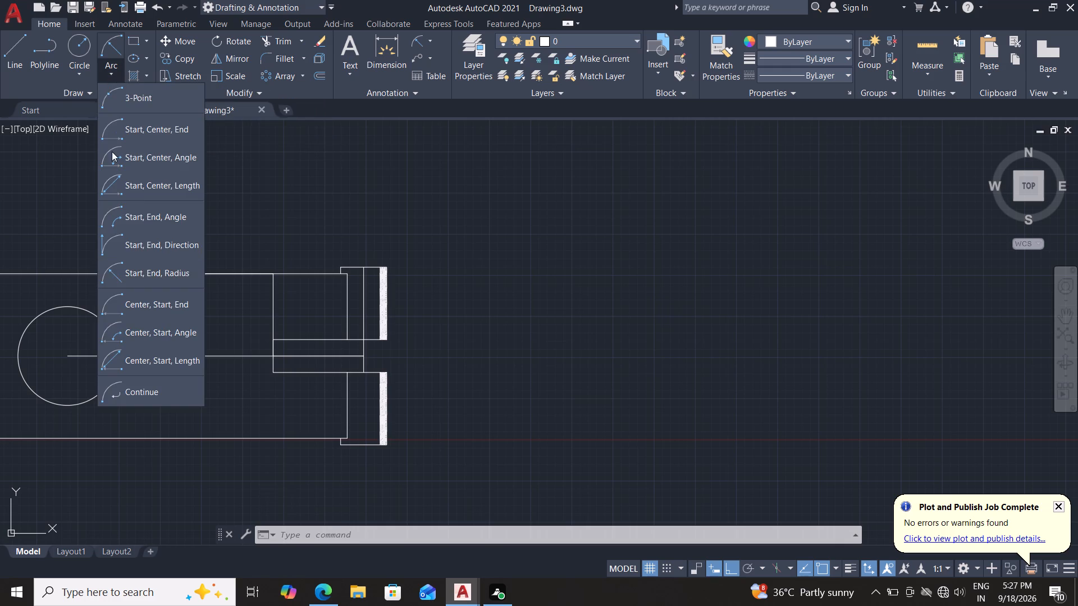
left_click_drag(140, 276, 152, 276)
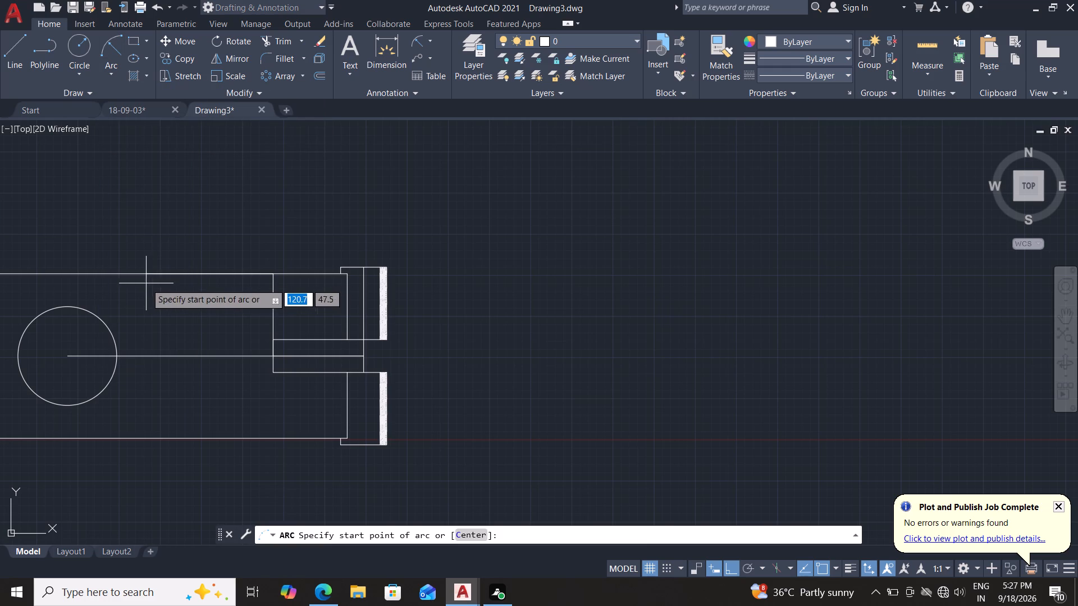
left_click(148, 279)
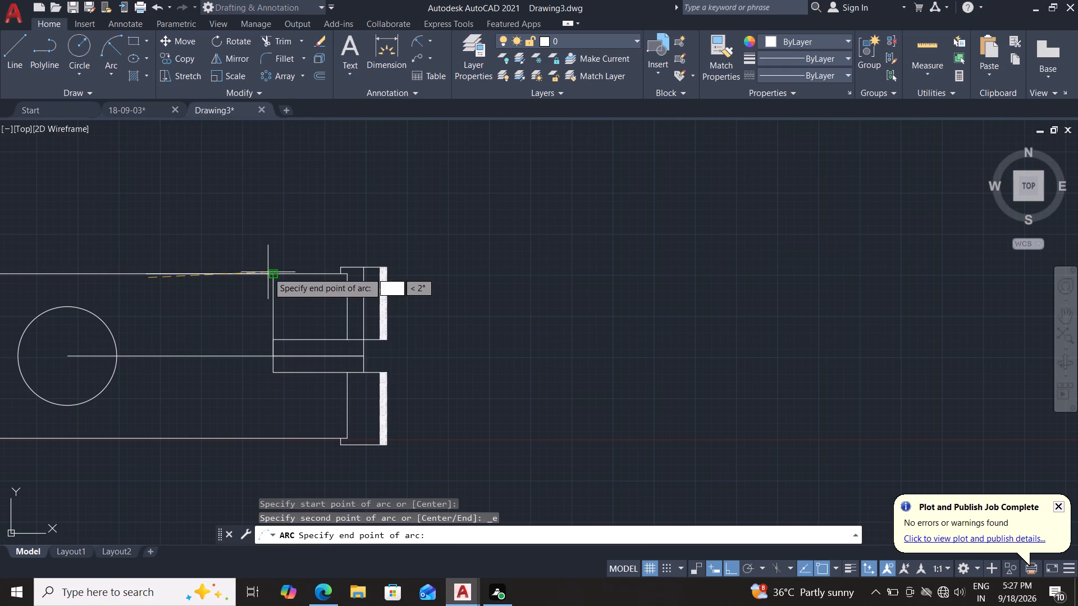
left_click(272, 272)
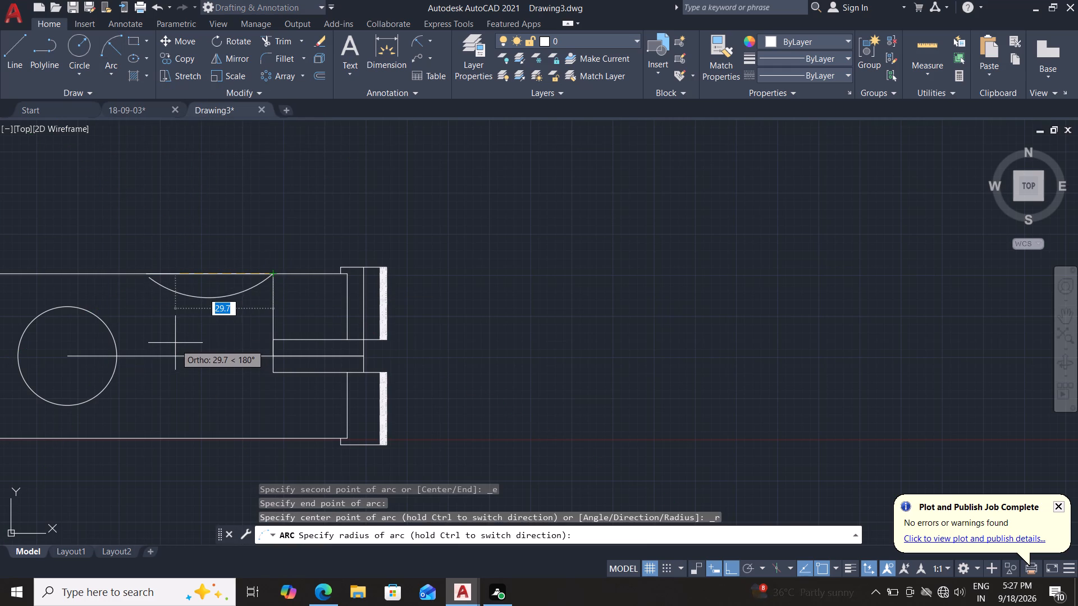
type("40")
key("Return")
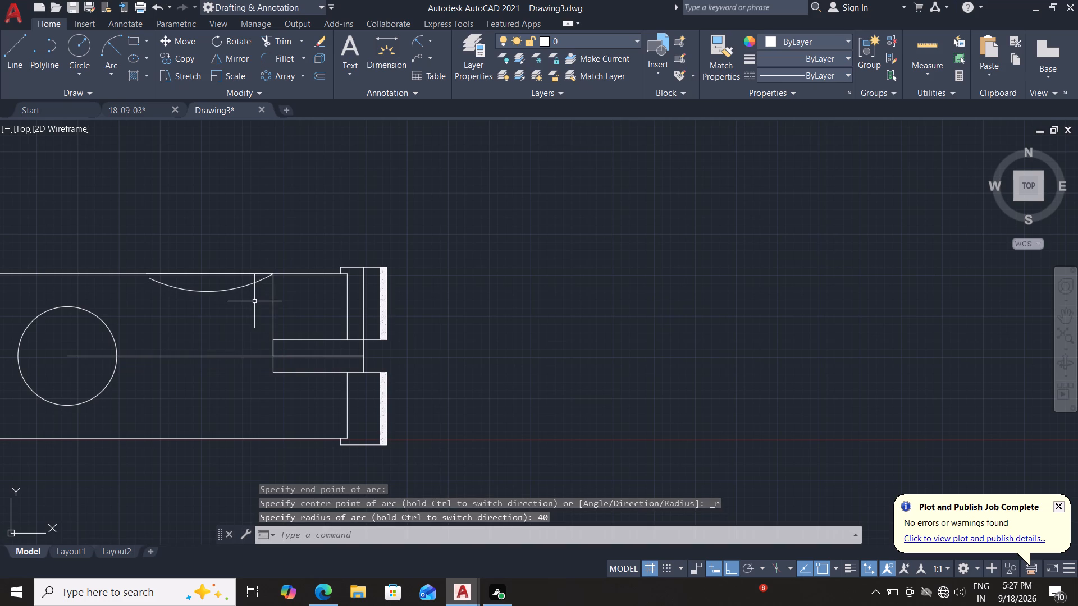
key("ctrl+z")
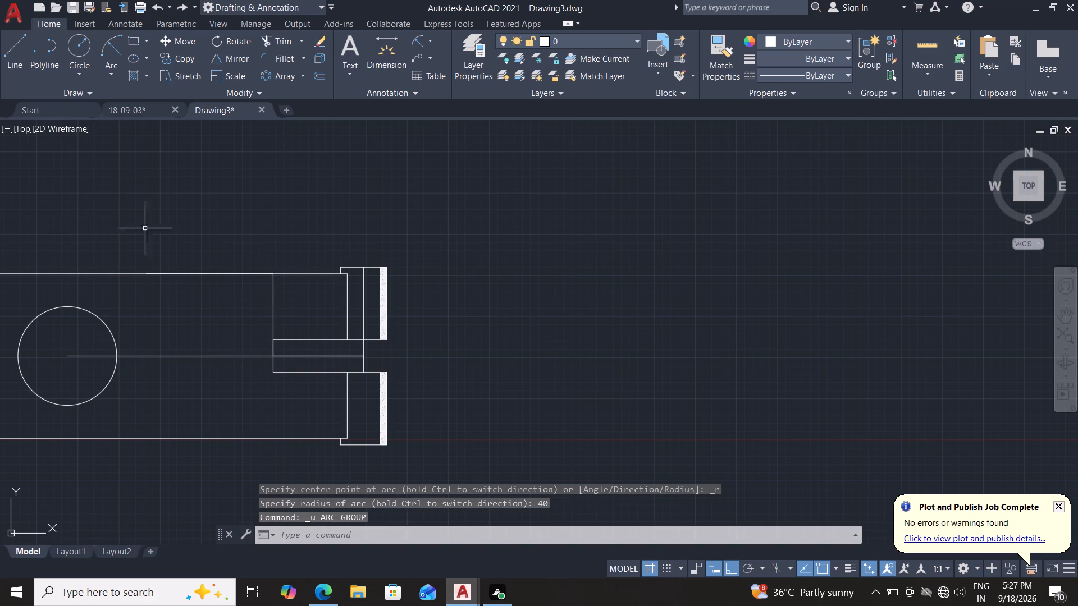
Draw a Start, End, Radius arc of radius 40 mm between the ends of the 38.5 mm line, dipping into the arm.
left_click(119, 50)
scroll(161, 269, "up", 2)
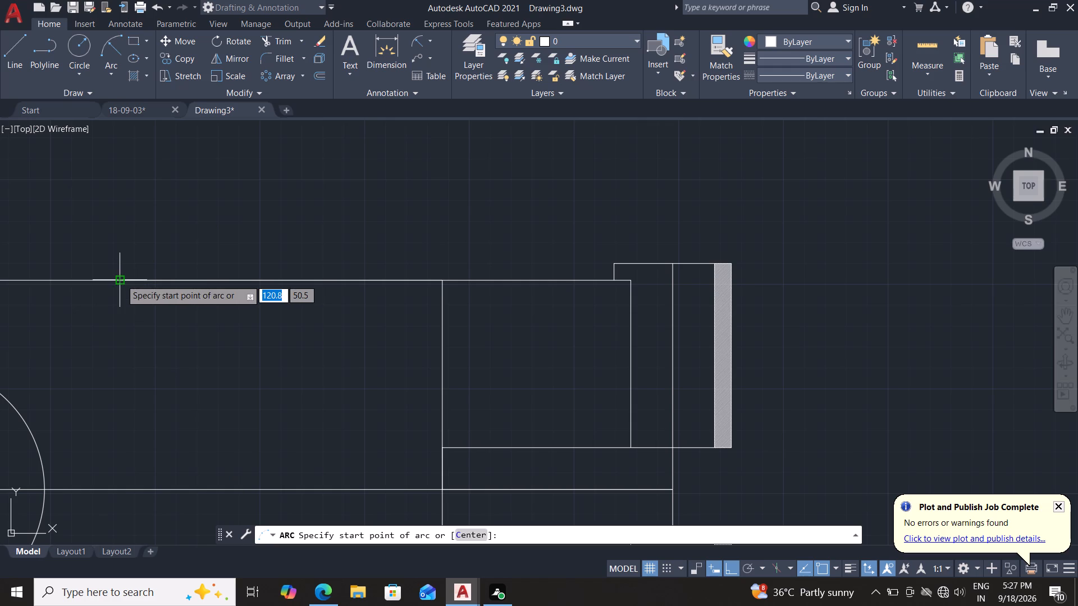
left_click(121, 279)
left_click(444, 279)
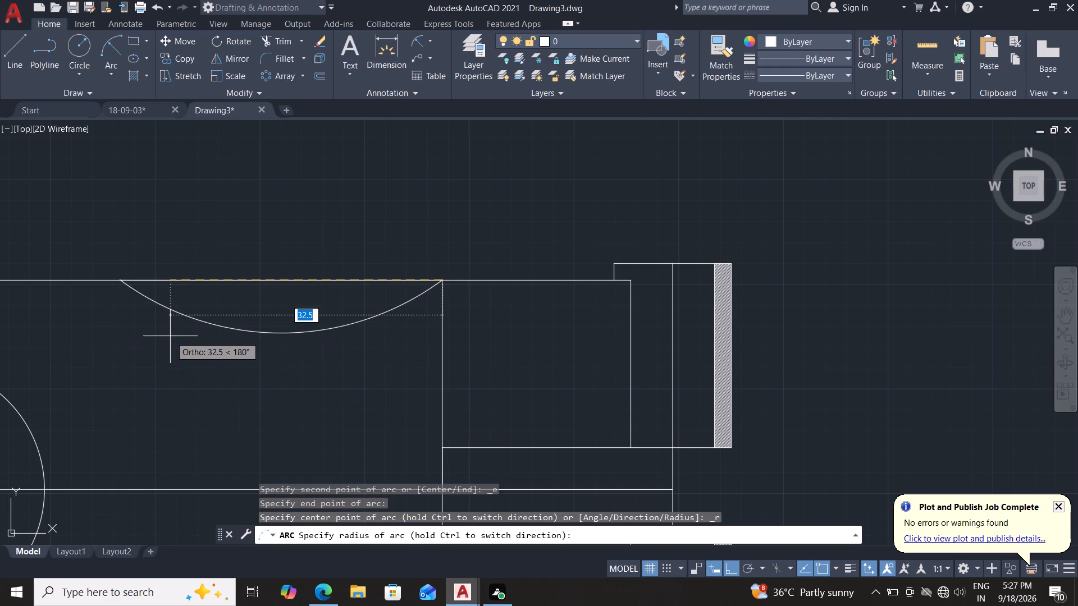
type("40")
key("Return")
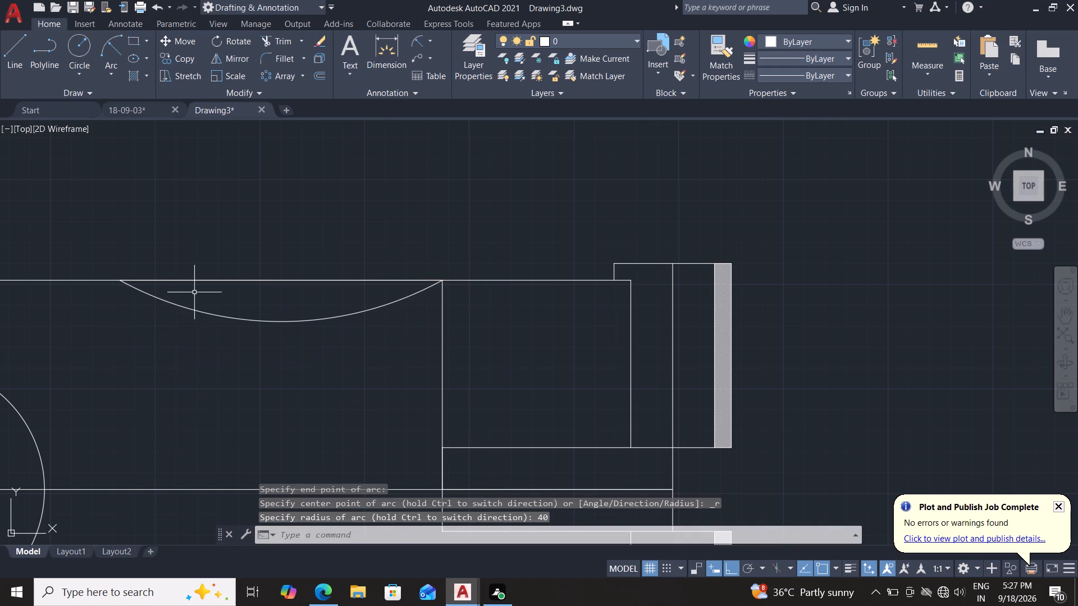
Trim away the straight part of the arm's upper edge that spans the 40 mm-radius arc.
scroll(268, 207, "down", 3)
scroll(280, 255, "up", 1)
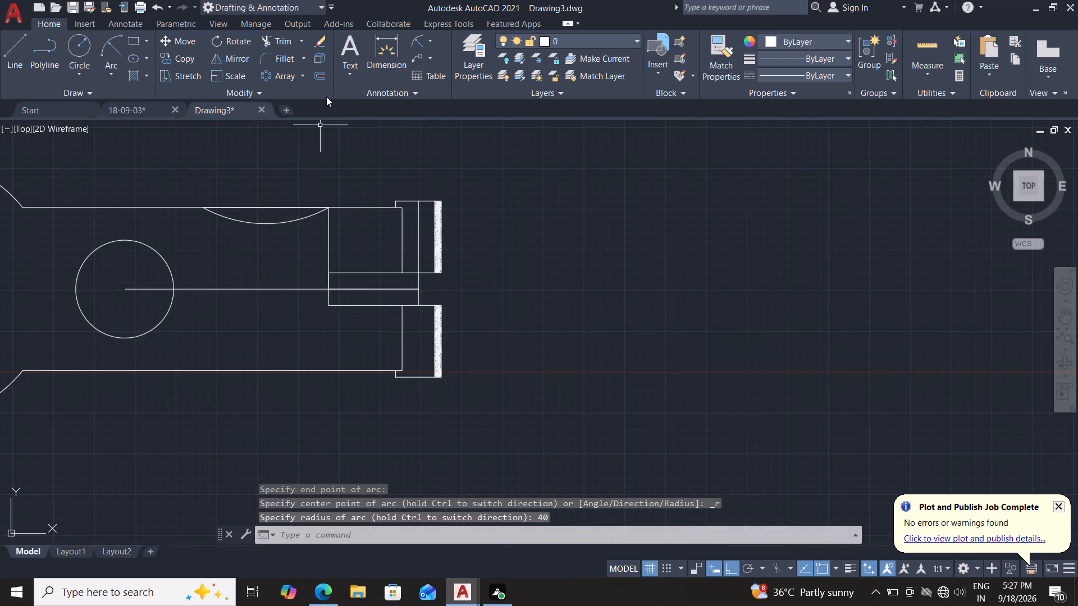
left_click(276, 43)
left_click_drag(279, 182, 276, 210)
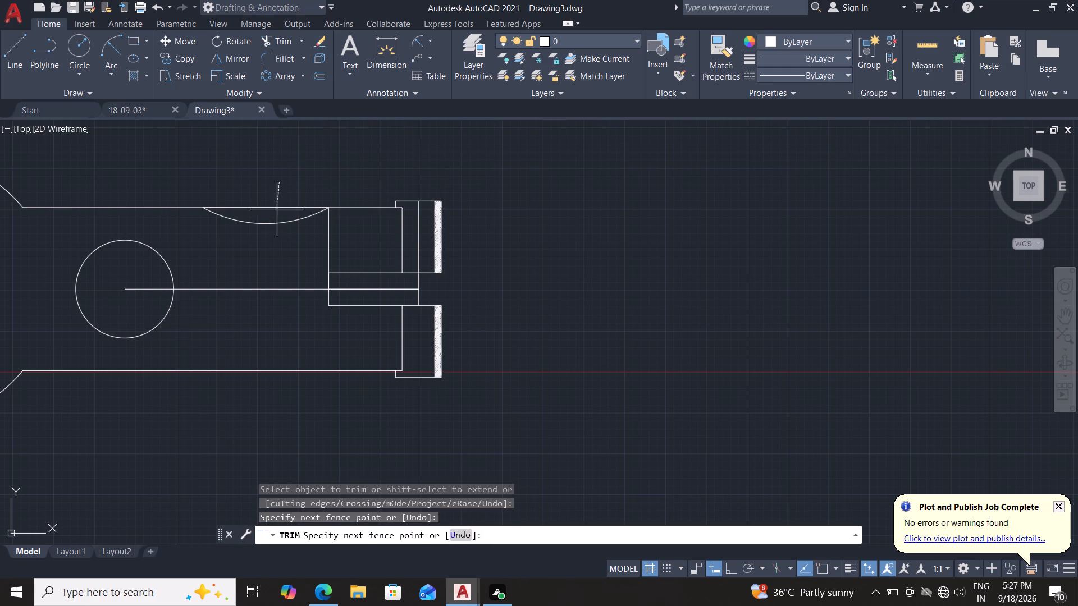
left_click_drag(276, 210, 276, 215)
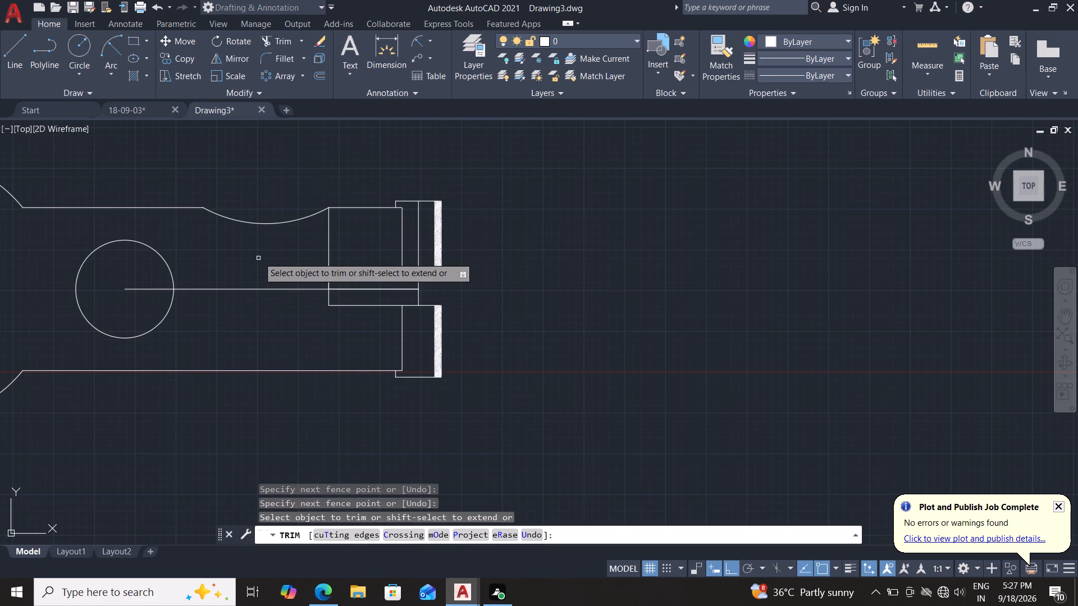
Trim away the arm's centreline between the hole and slot, inside the hole, and both overlapping lines inside the slot.
left_click_drag(258, 250, 256, 313)
left_click_drag(139, 300, 143, 288)
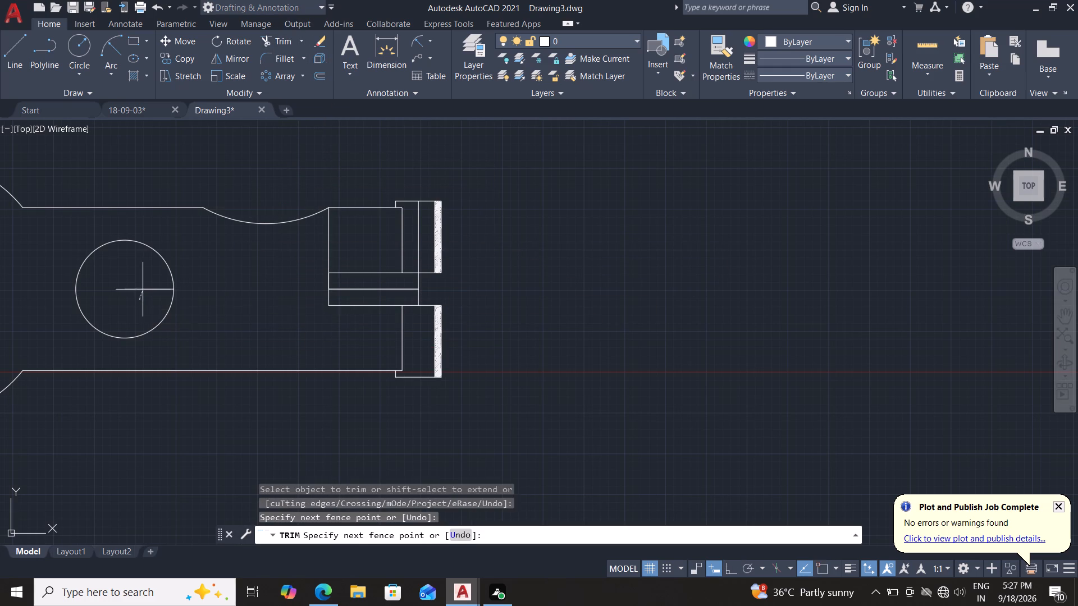
left_click_drag(143, 288, 146, 282)
left_click(350, 288)
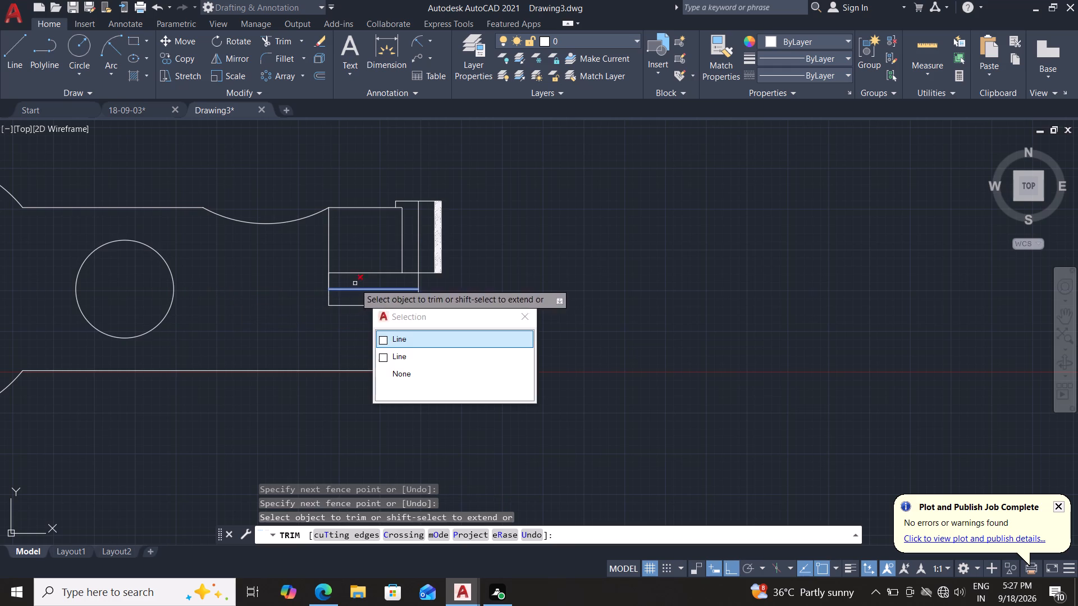
left_click(396, 334)
left_click_drag(374, 282, 374, 289)
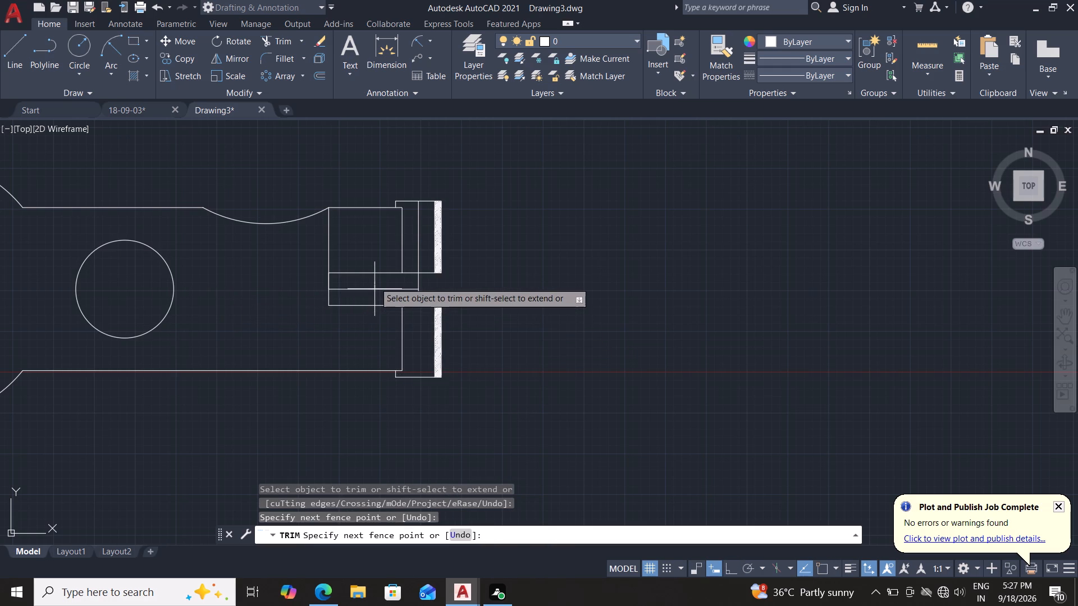
left_click_drag(374, 289, 377, 292)
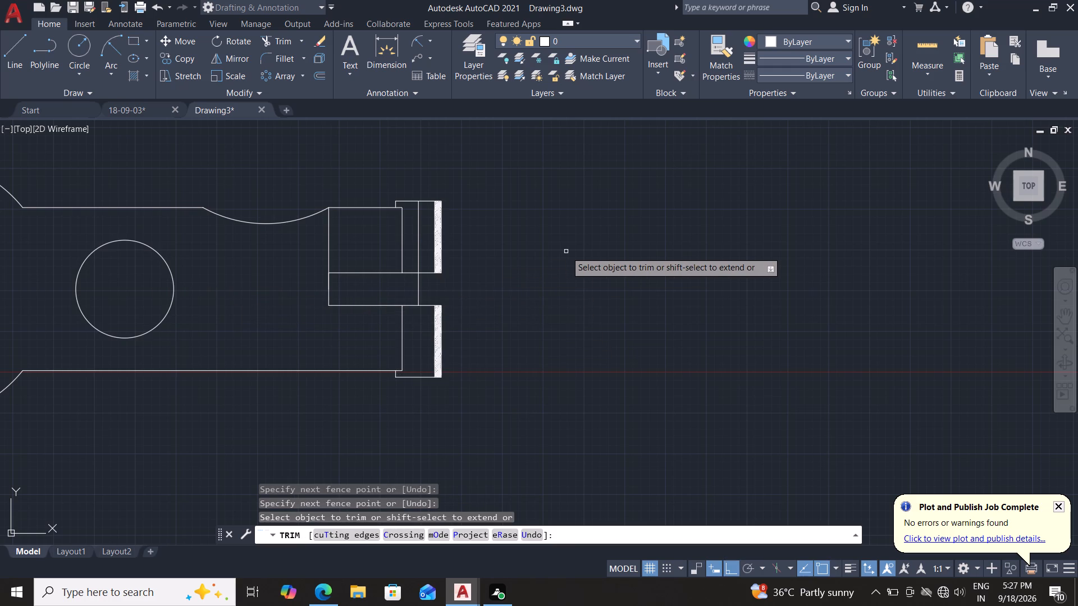
key("Escape")
key("Escape")
Mirror the upper-edge arc about the arm's horizontal centreline onto the lower edge, keeping the source arc.
type("mi")
key("Return")
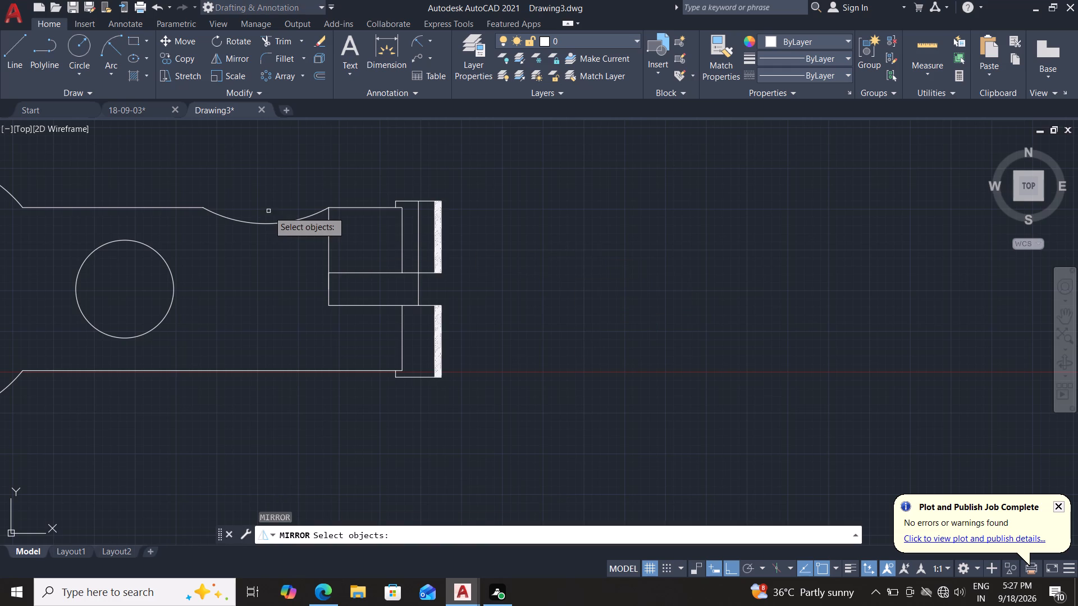
left_click(273, 222)
key("Return")
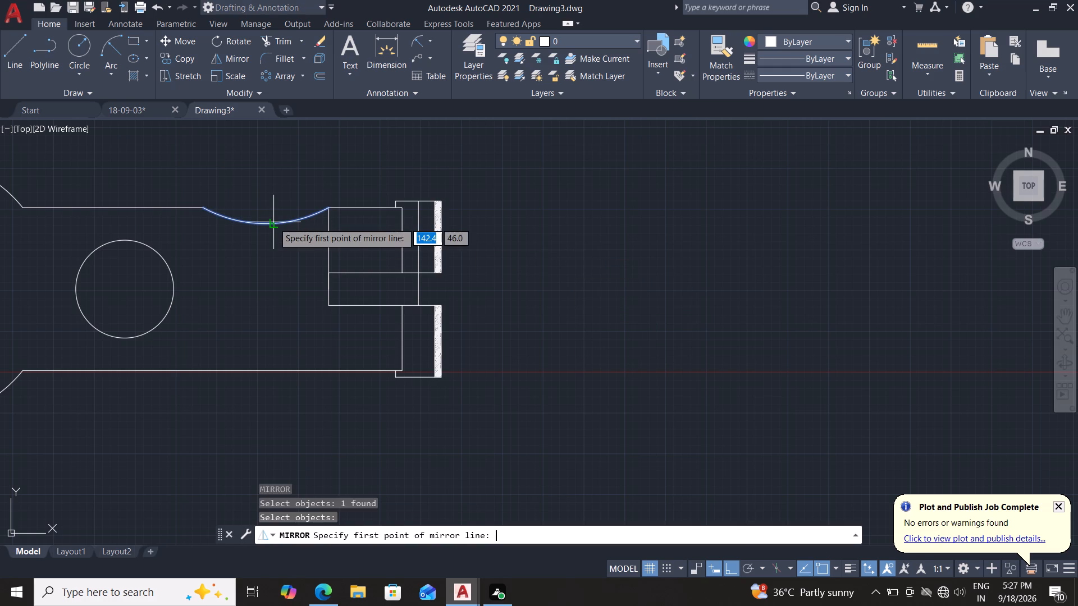
left_click(424, 286)
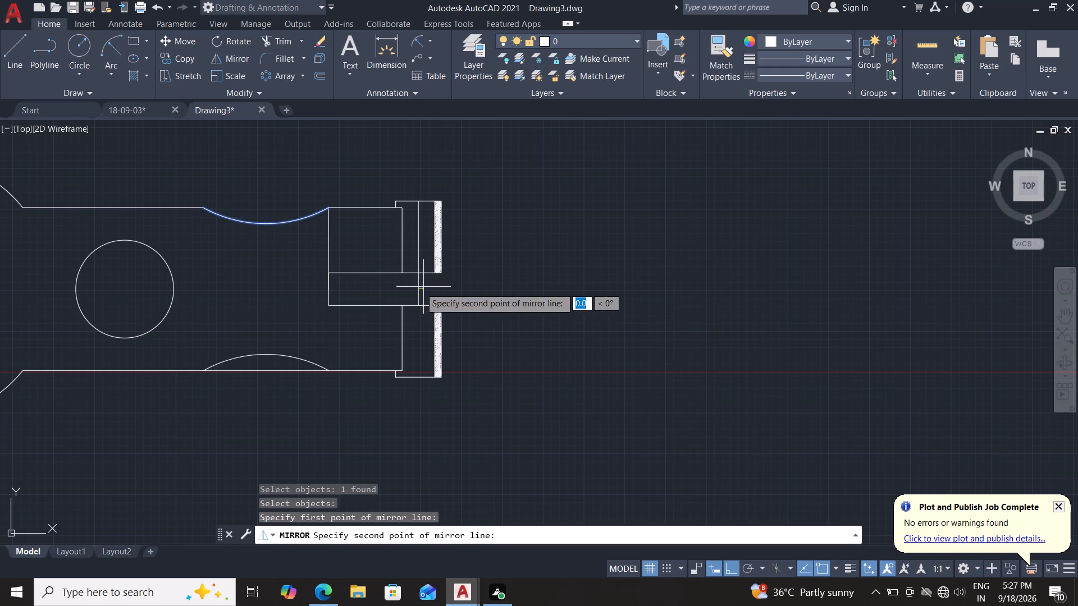
left_click(218, 300)
left_click_drag(244, 346, 218, 300)
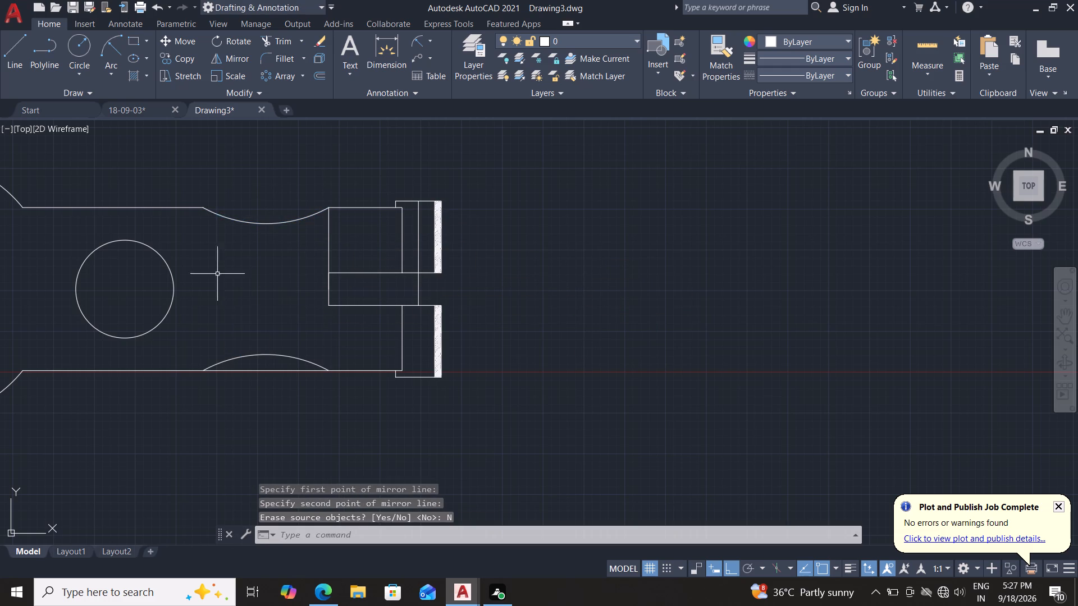
Trim away the straight part of the arm's lower edge that spans the mirrored arc.
left_click(273, 34)
left_click_drag(227, 386, 234, 377)
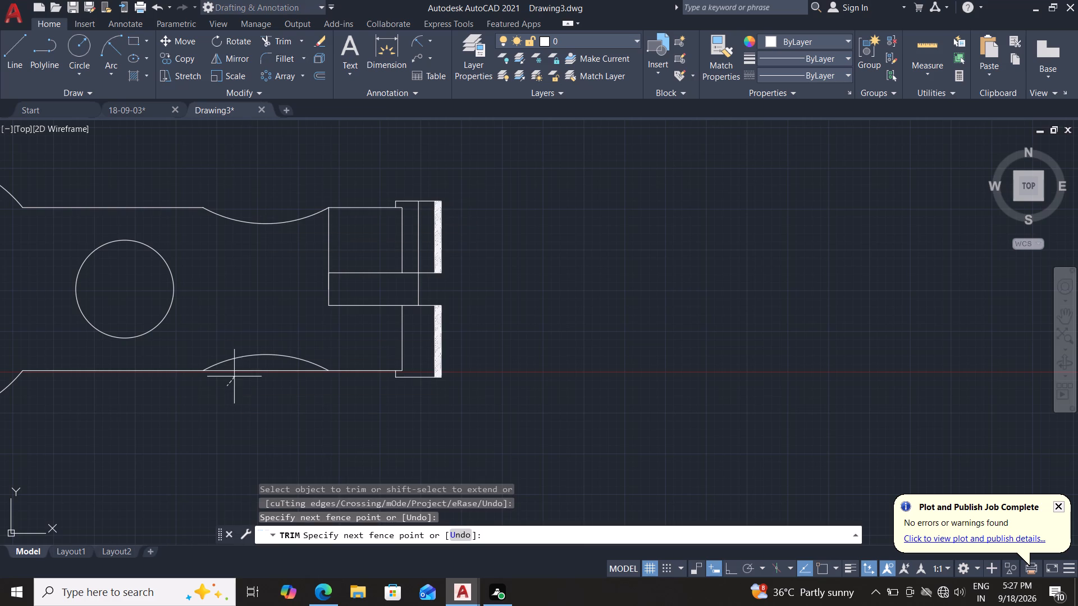
left_click_drag(234, 377, 243, 370)
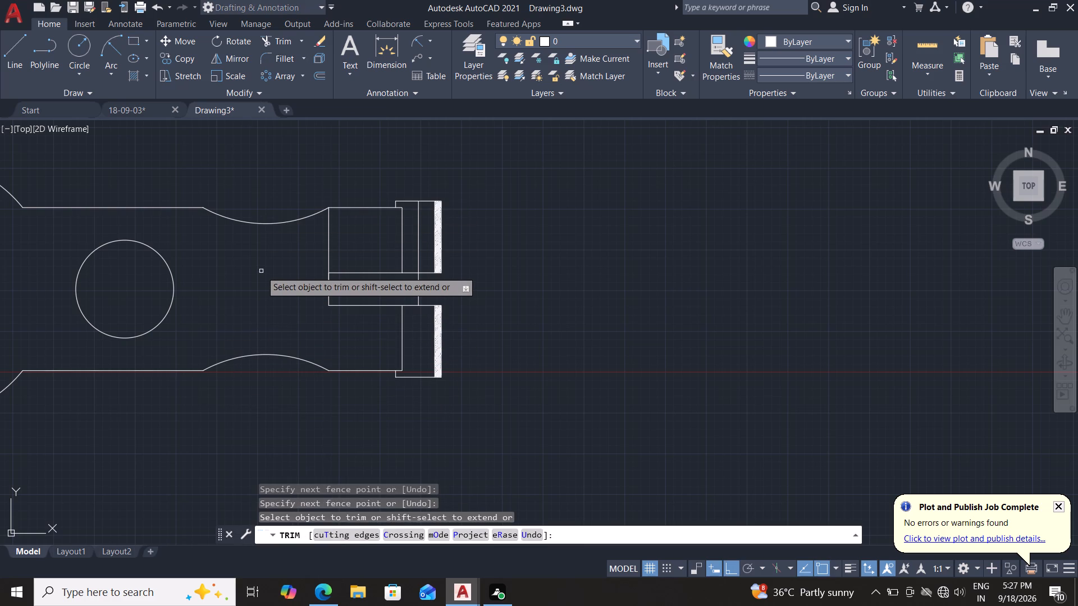
key("Escape")
key("Escape")
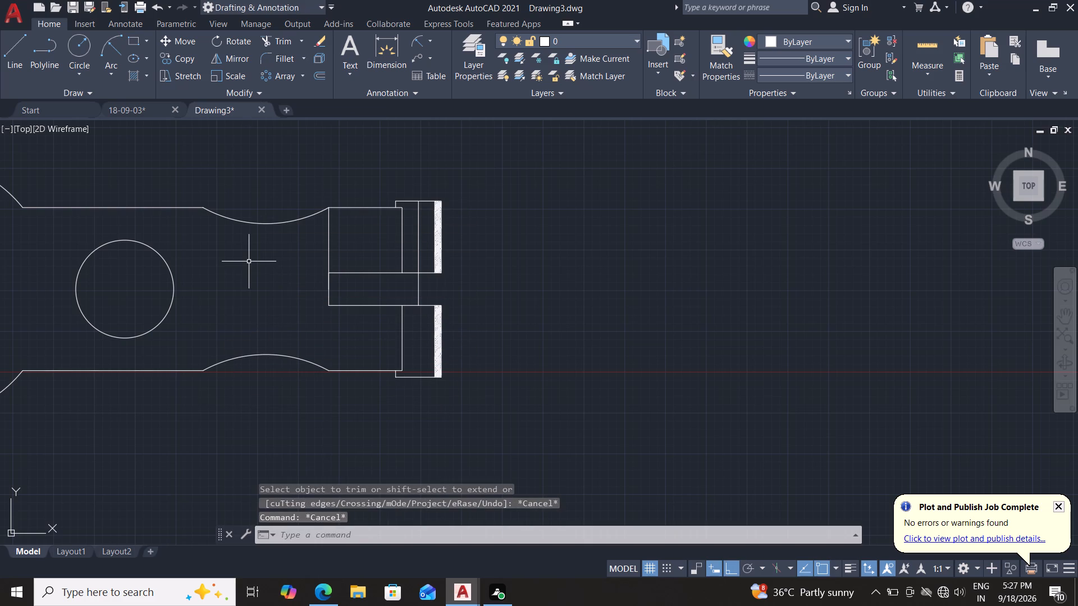
Polar-array the horizontal arm, with its hole, slot and flange, around the hub centre with 3 items over 360°.
scroll(214, 263, "down", 2)
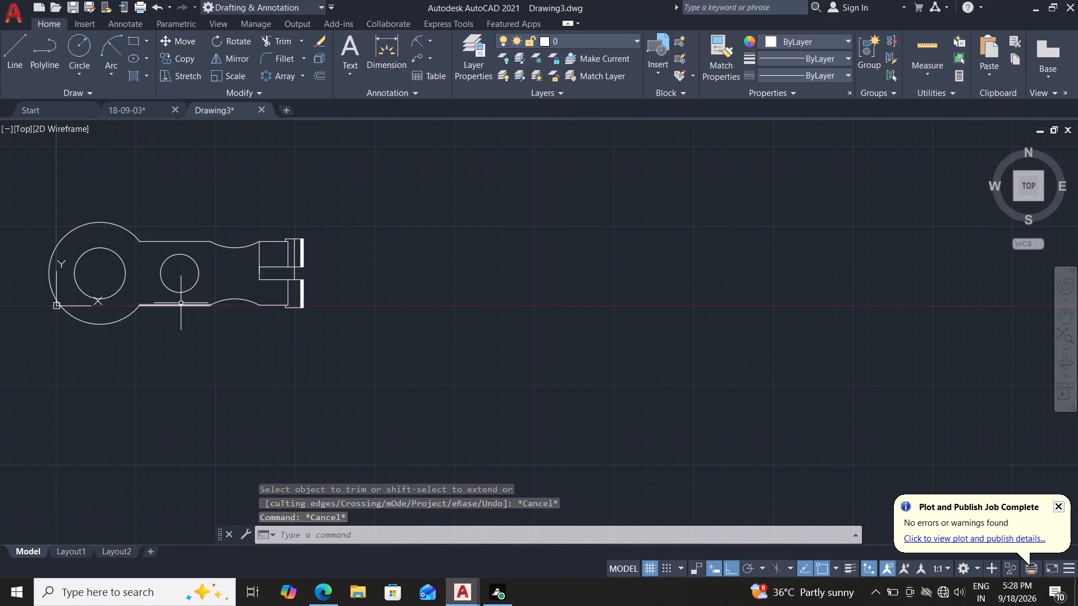
middle_click_drag(169, 336, 309, 339)
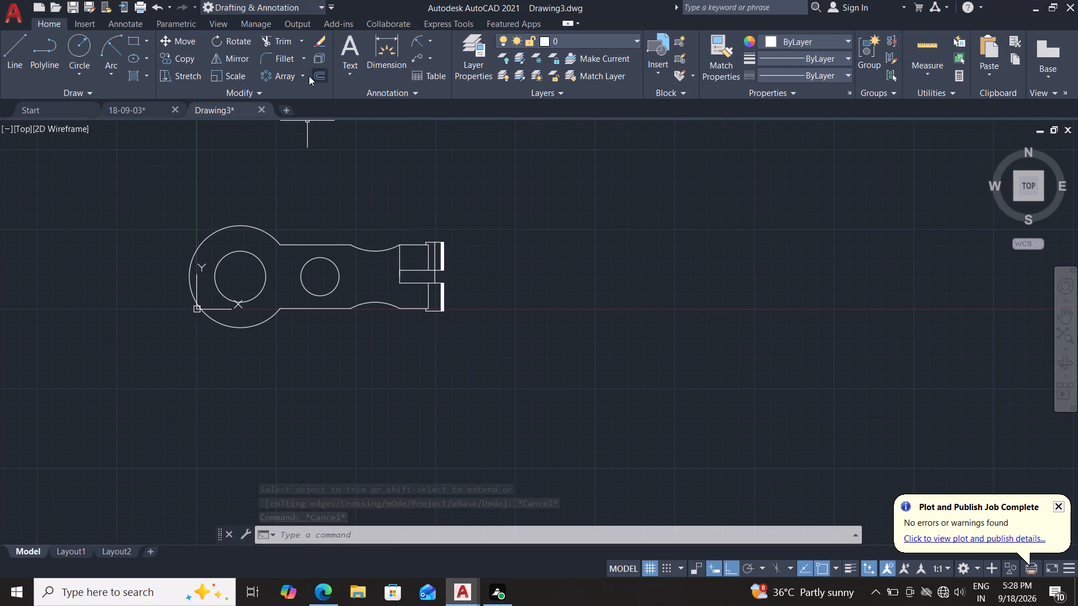
left_click(303, 76)
left_click(306, 155)
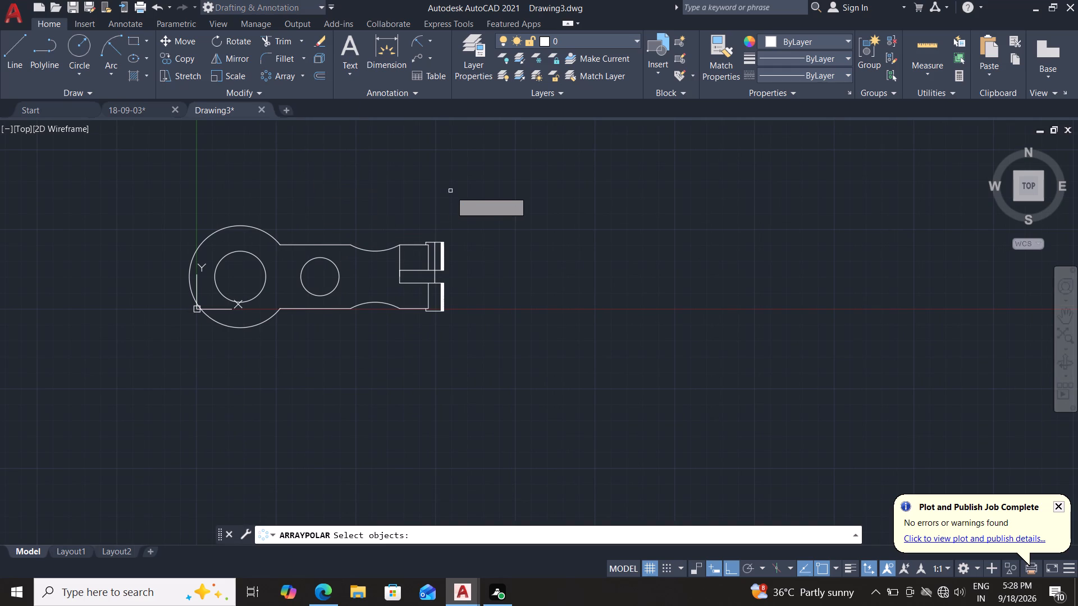
left_click(473, 190)
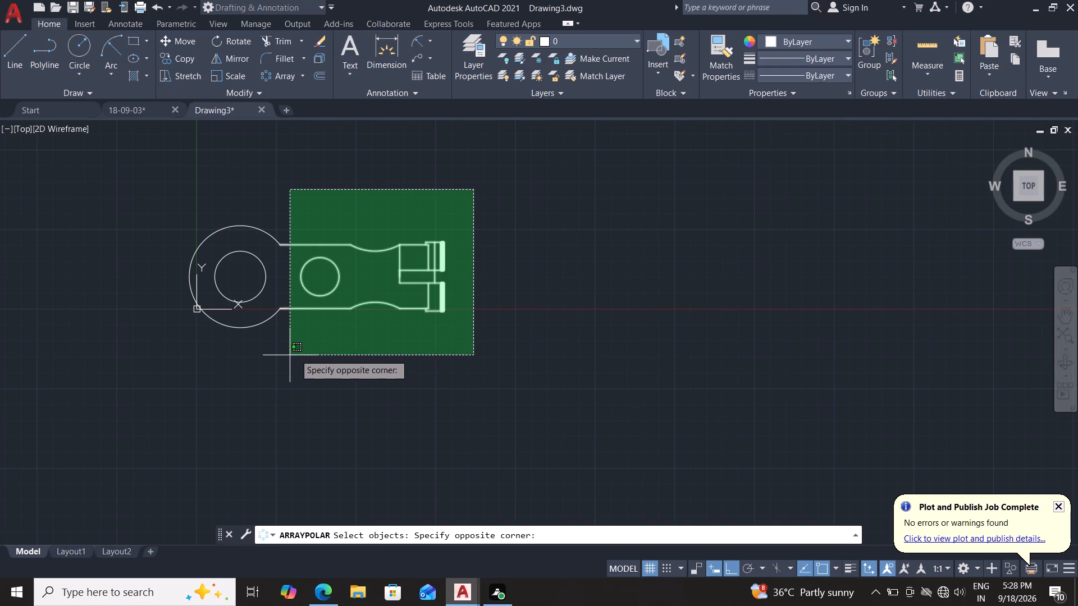
left_click(297, 353)
key("Return")
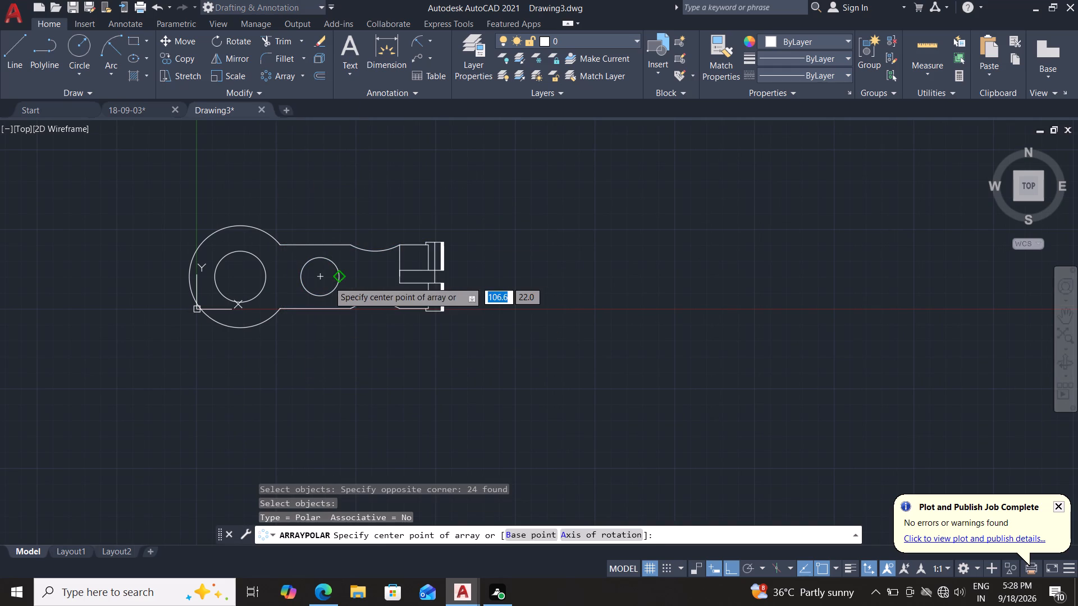
left_click(244, 278)
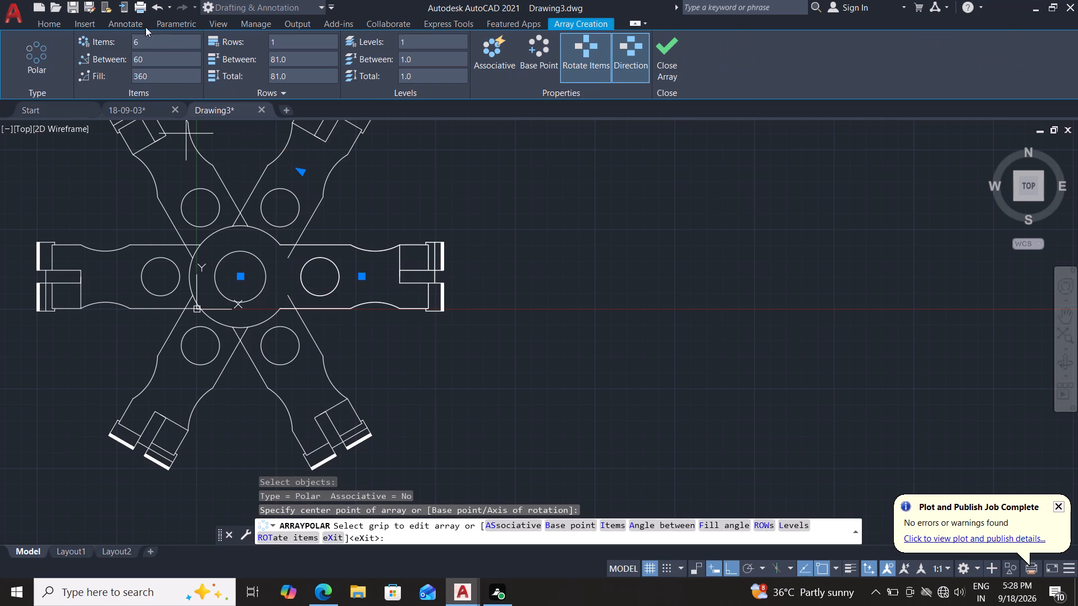
left_click_drag(146, 47, 66, 48)
key("3")
key("Return")
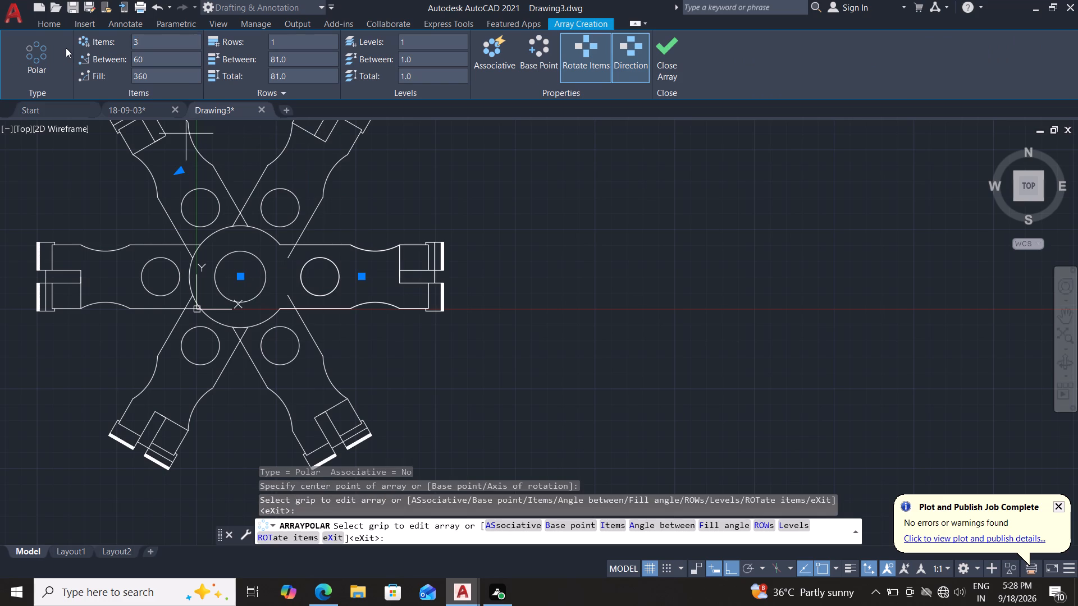
left_click(669, 47)
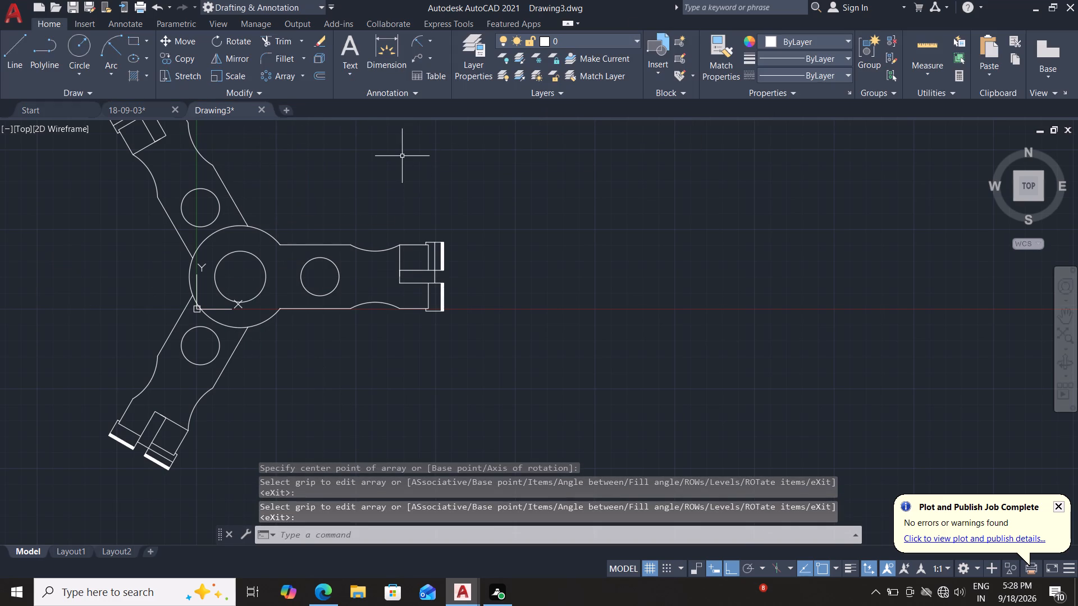
Trim the hub's outer circle where it crosses the upper and lower angled arms, keeping the arcs between the arms.
left_click(278, 44)
left_click_drag(197, 231, 222, 245)
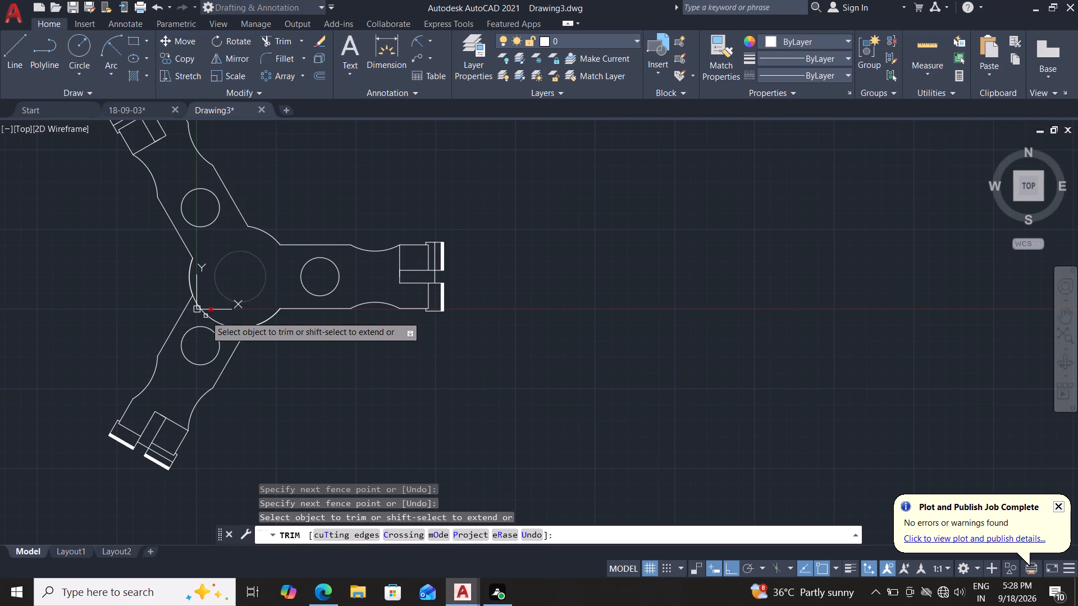
left_click_drag(205, 326, 211, 324)
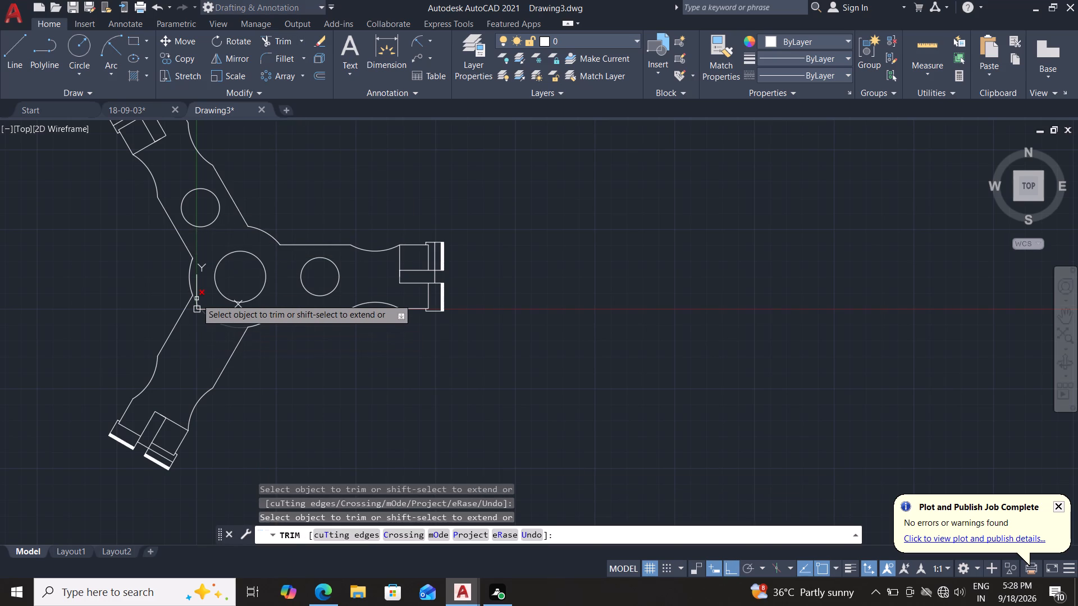
key("ctrl+z")
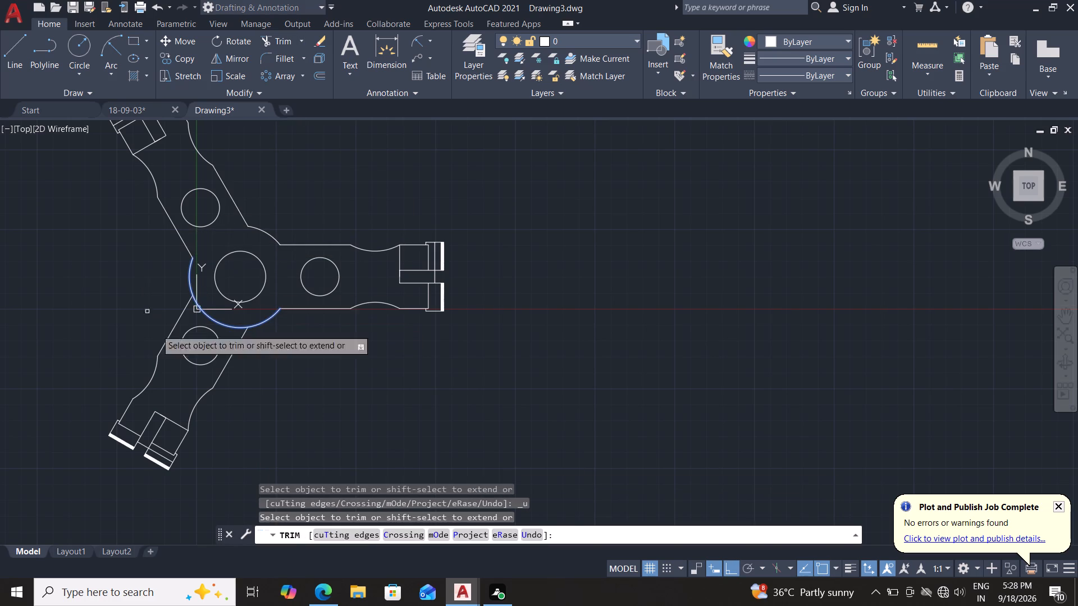
left_click_drag(238, 332, 235, 323)
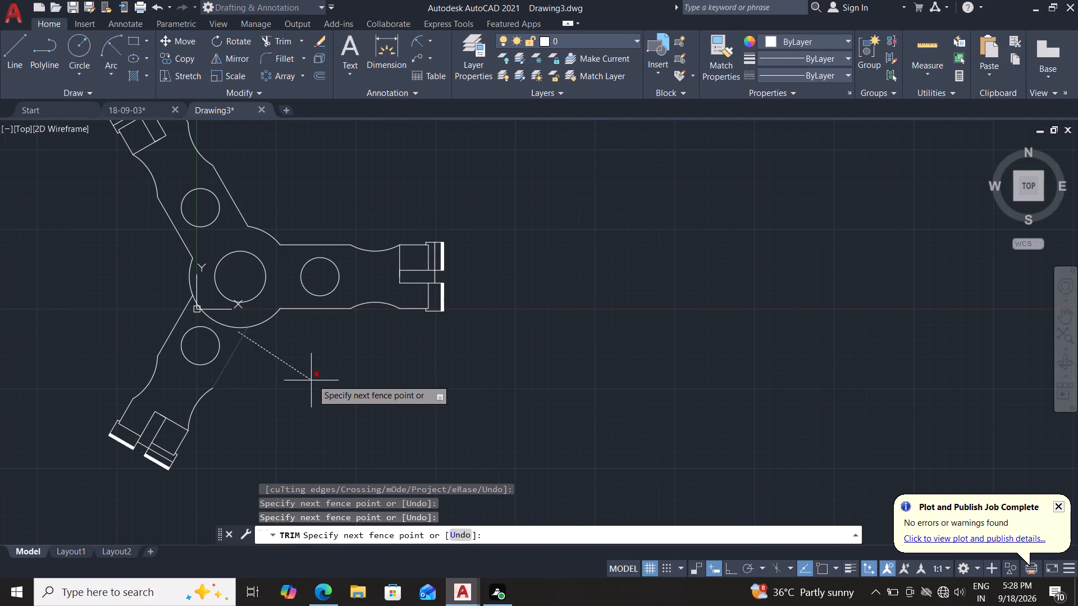
left_click(230, 324)
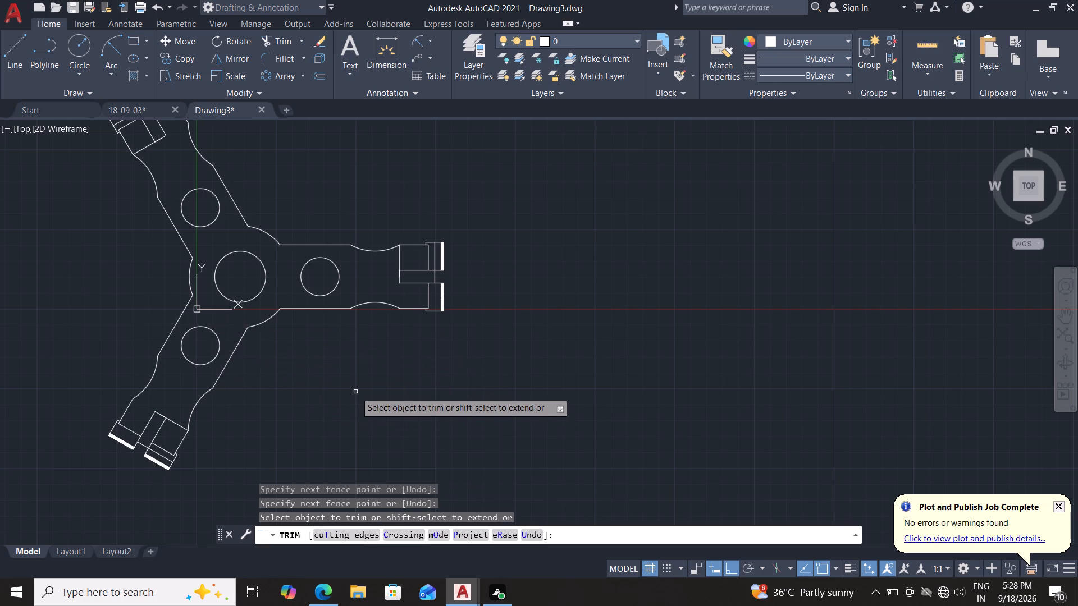
key("Escape")
key("Escape")
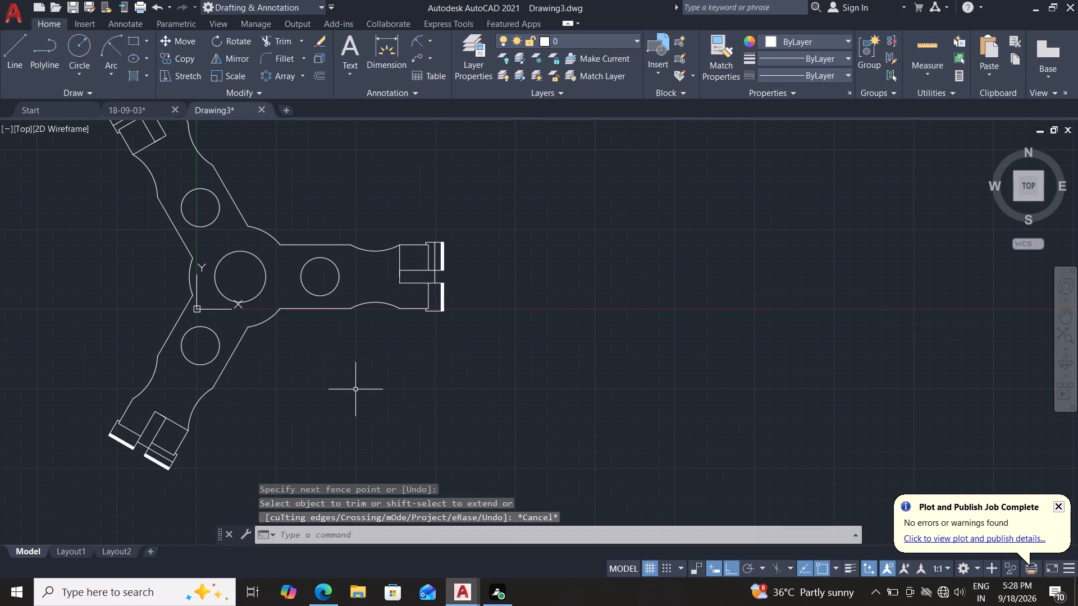
Move the whole three-armed part by its hub centre, with Ortho off, to open space above and right of the origin.
key("m")
key("Return")
scroll(365, 340, "down", 4)
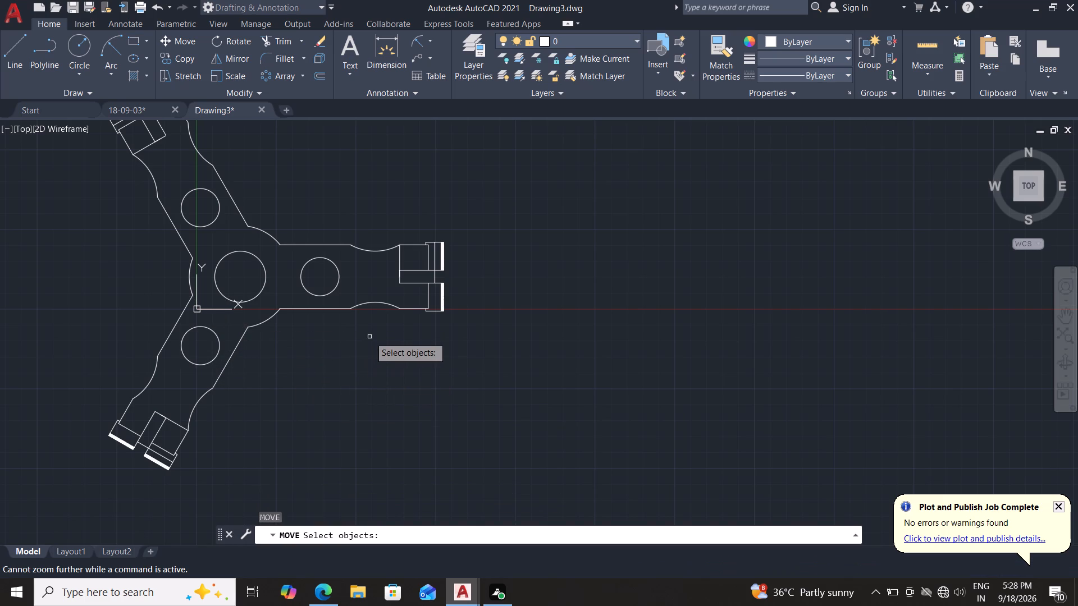
scroll(370, 336, "up", 1)
scroll(370, 335, "down", 10)
scroll(359, 327, "up", 1)
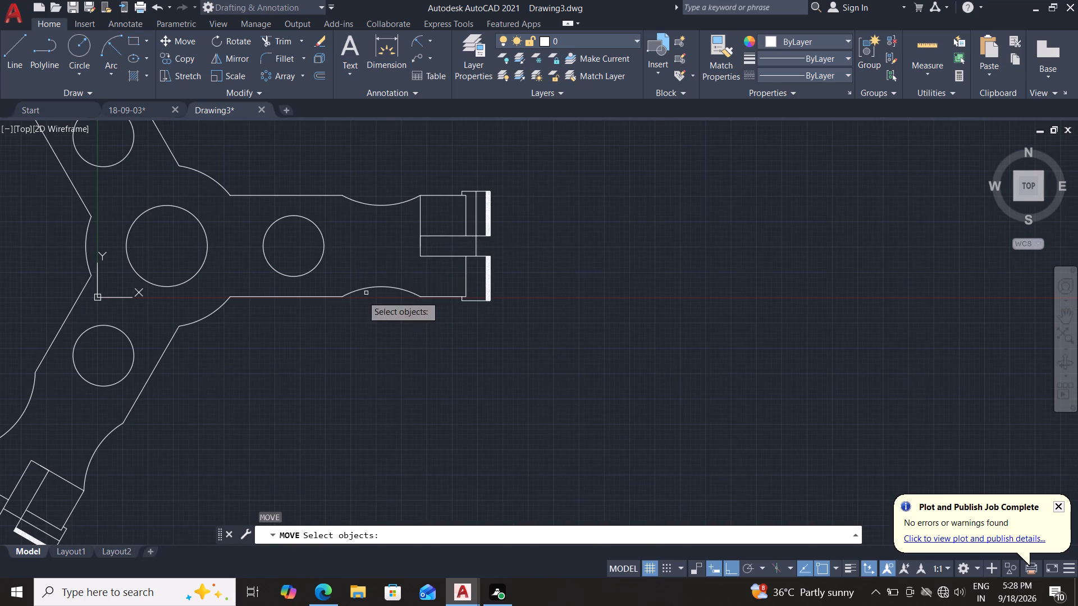
scroll(351, 306, "down", 6)
scroll(339, 310, "up", 1)
scroll(339, 310, "down", 3)
middle_click_drag(307, 341, 331, 356)
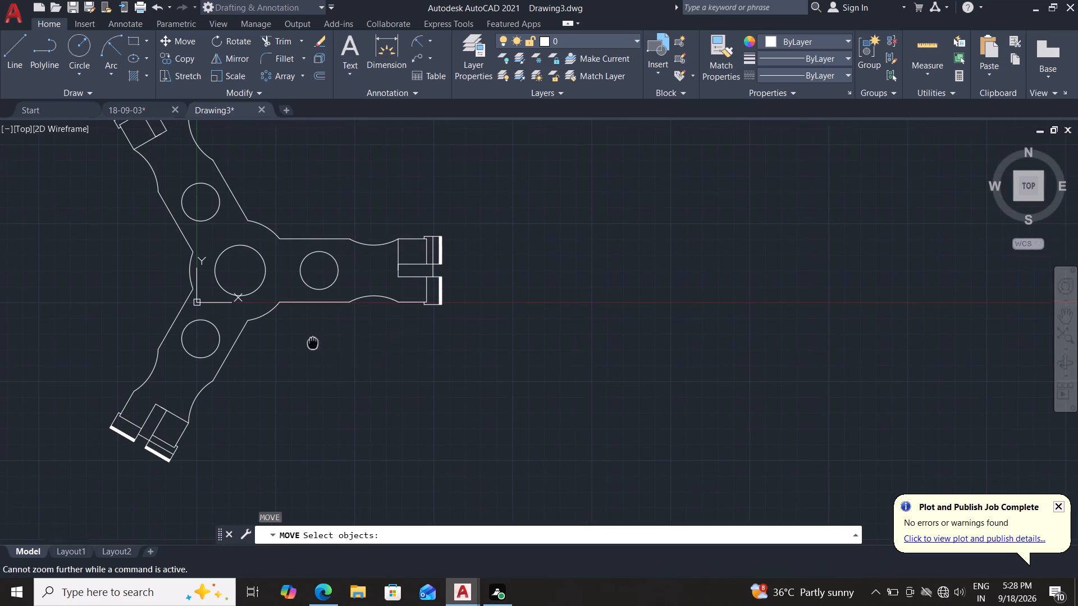
middle_click_drag(331, 356, 374, 378)
left_click_drag(398, 481, 307, 502)
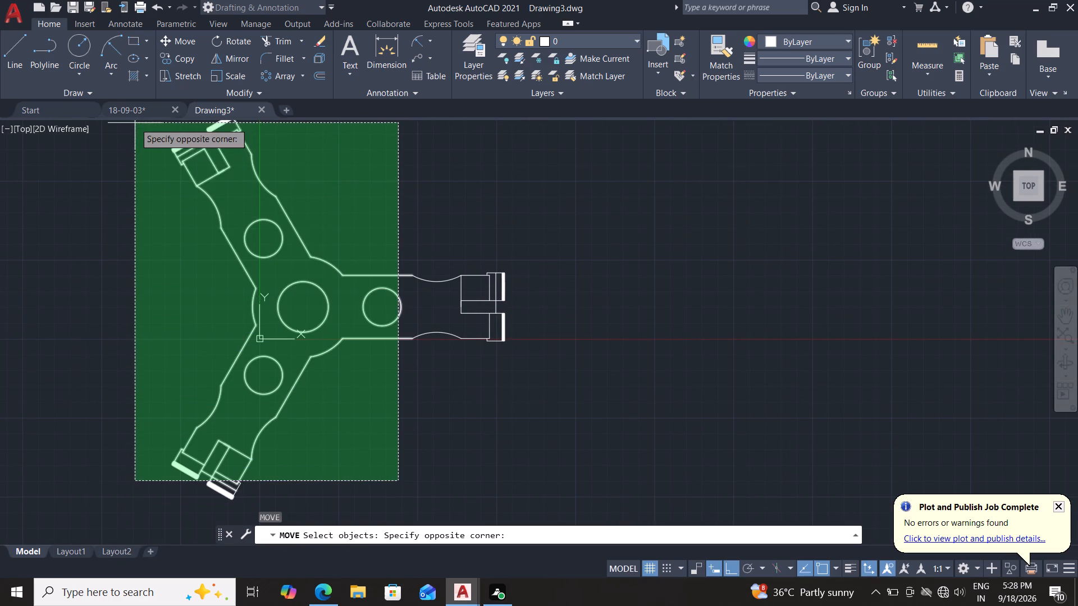
left_click(135, 123)
left_click_drag(542, 208, 532, 213)
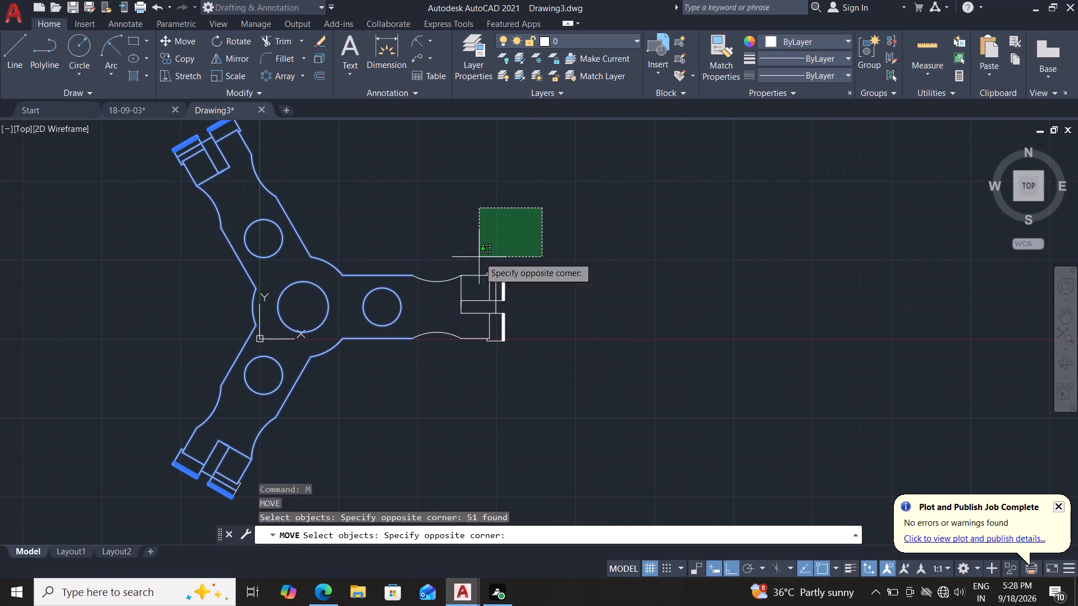
left_click_drag(95, 535, 105, 526)
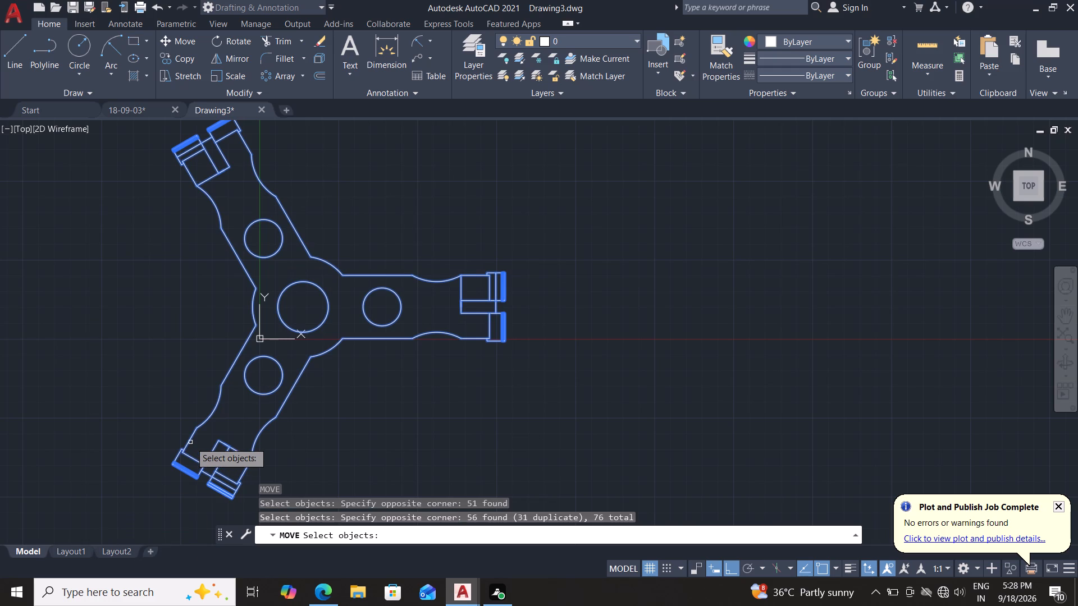
key("Return")
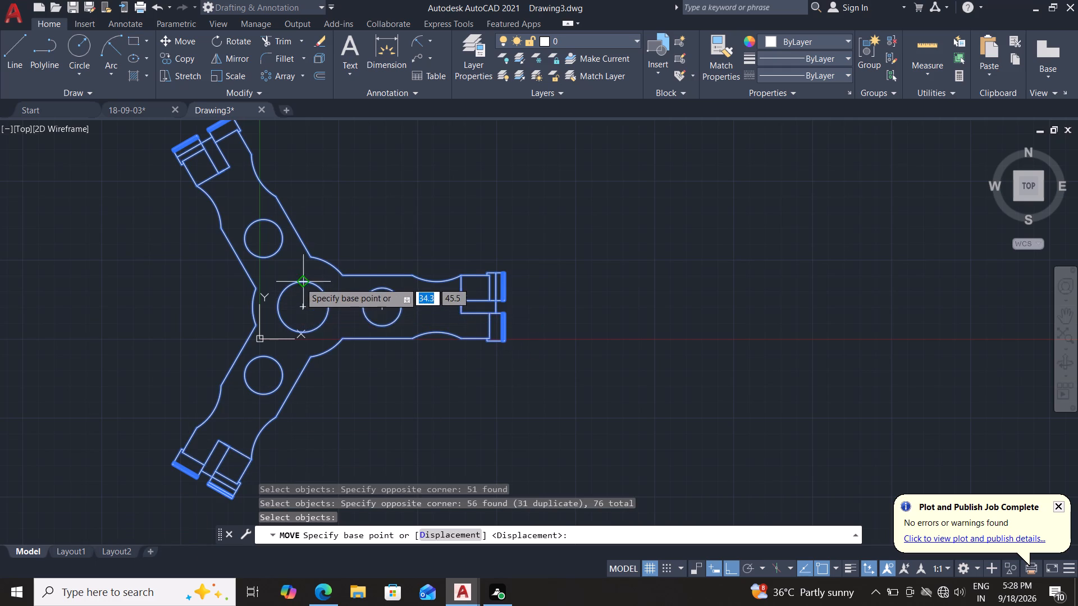
left_click_drag(299, 309, 307, 307)
middle_click_drag(514, 254, 481, 345)
key("F8")
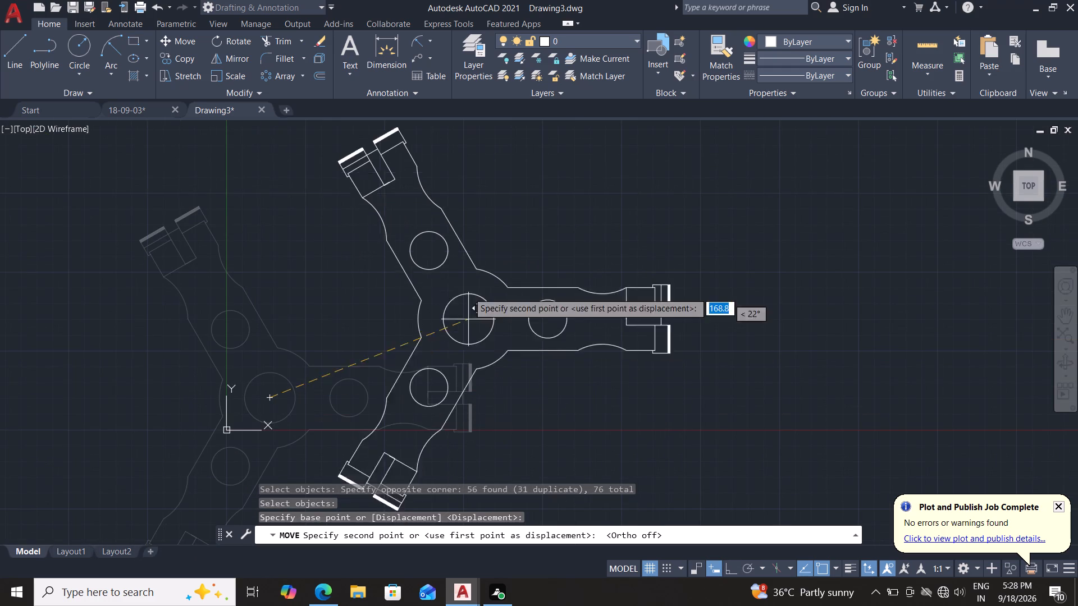
left_click(534, 199)
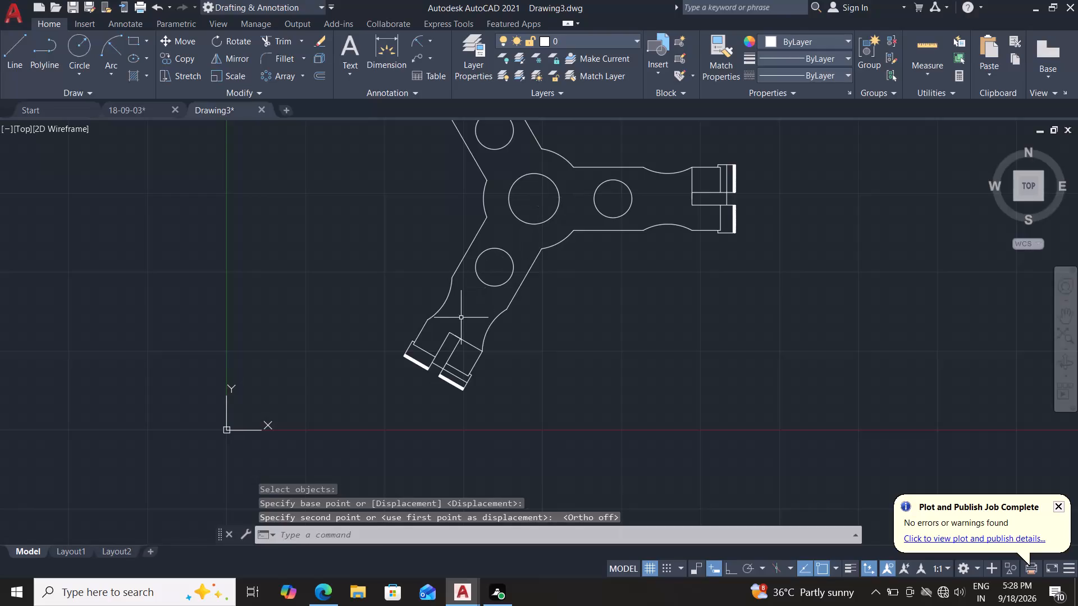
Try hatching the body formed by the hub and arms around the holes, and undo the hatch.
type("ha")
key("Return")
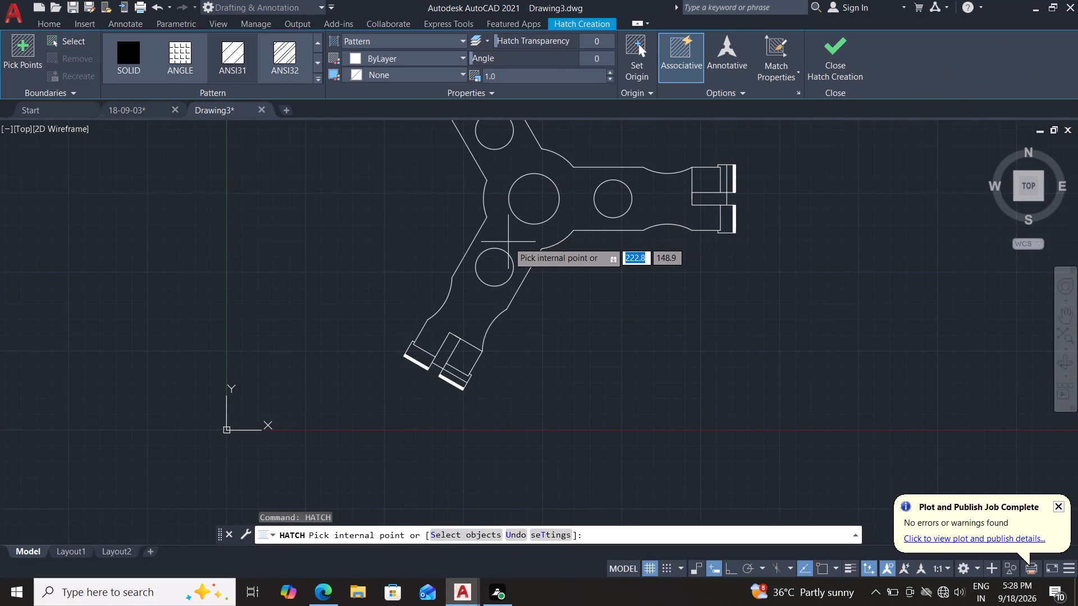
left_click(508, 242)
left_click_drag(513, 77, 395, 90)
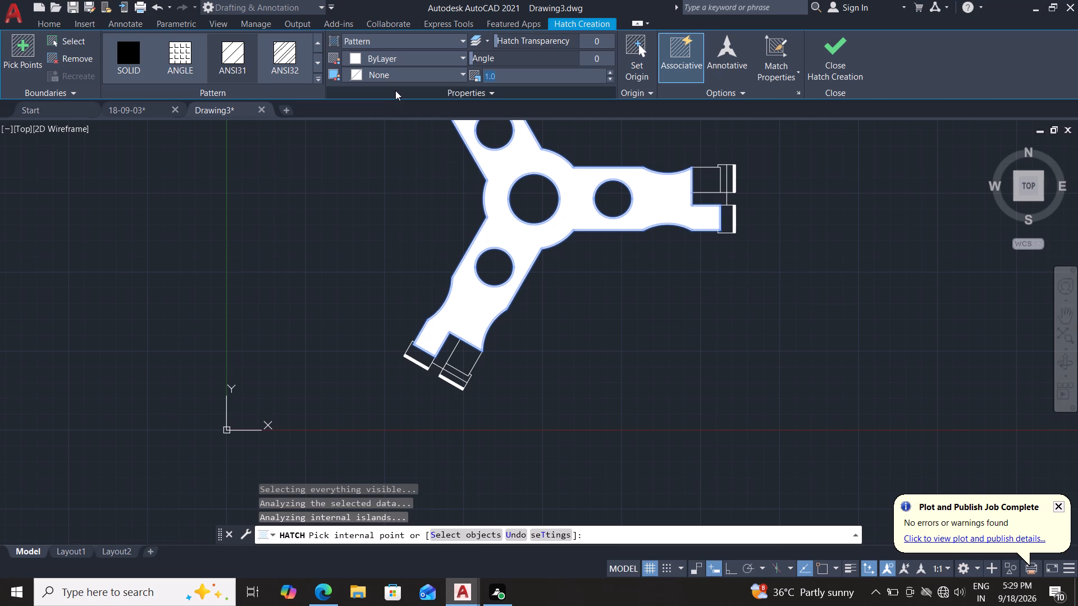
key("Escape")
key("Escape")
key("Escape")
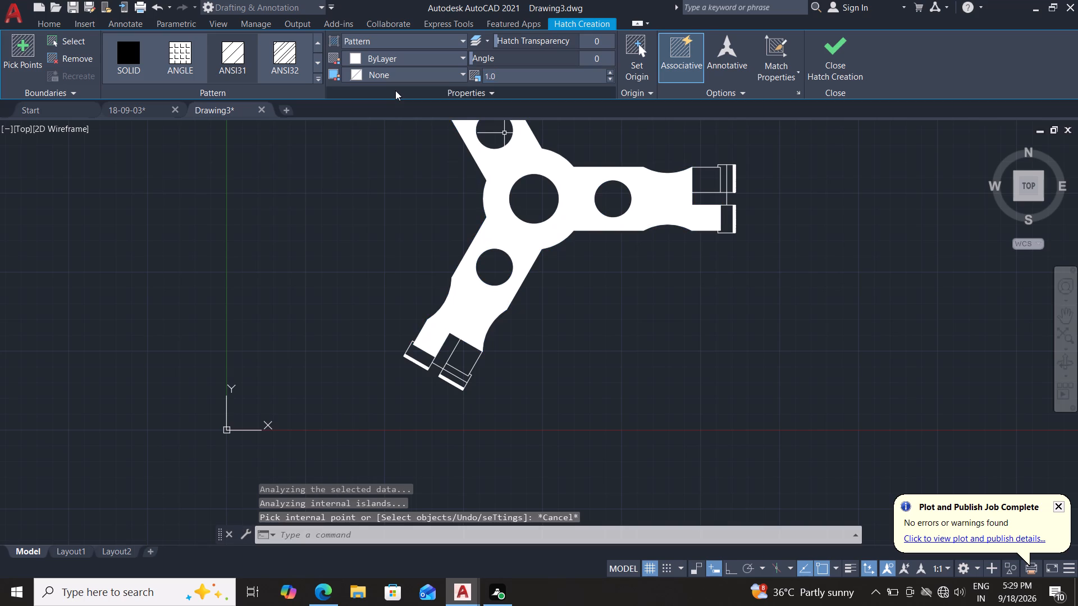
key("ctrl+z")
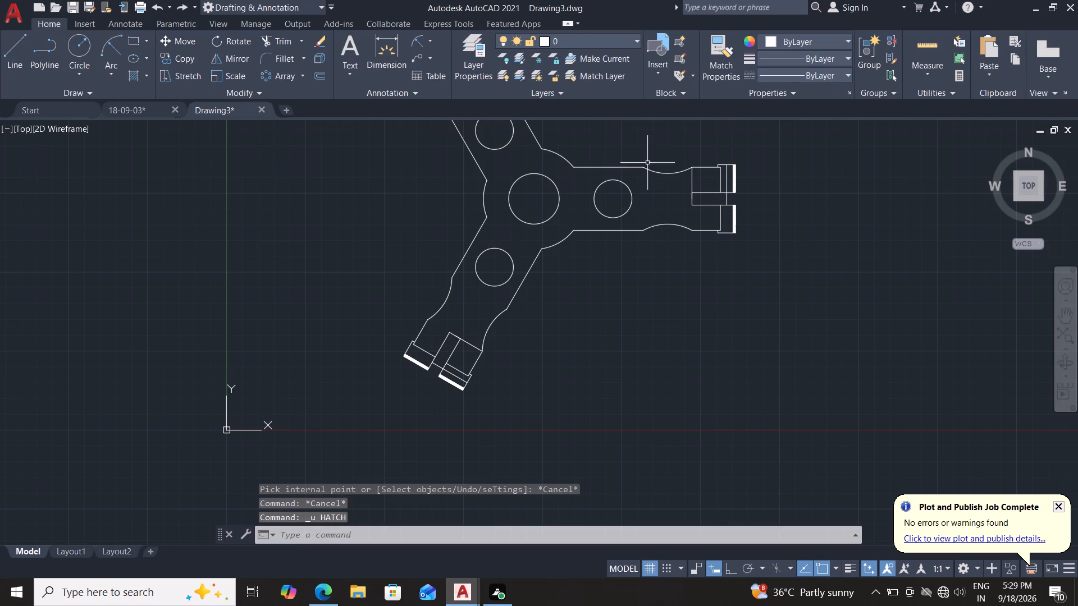
Trim the leftover vertical line between the horizontal arm's slot and its upper edge.
scroll(665, 231, "up", 2)
middle_click_drag(654, 195, 577, 320)
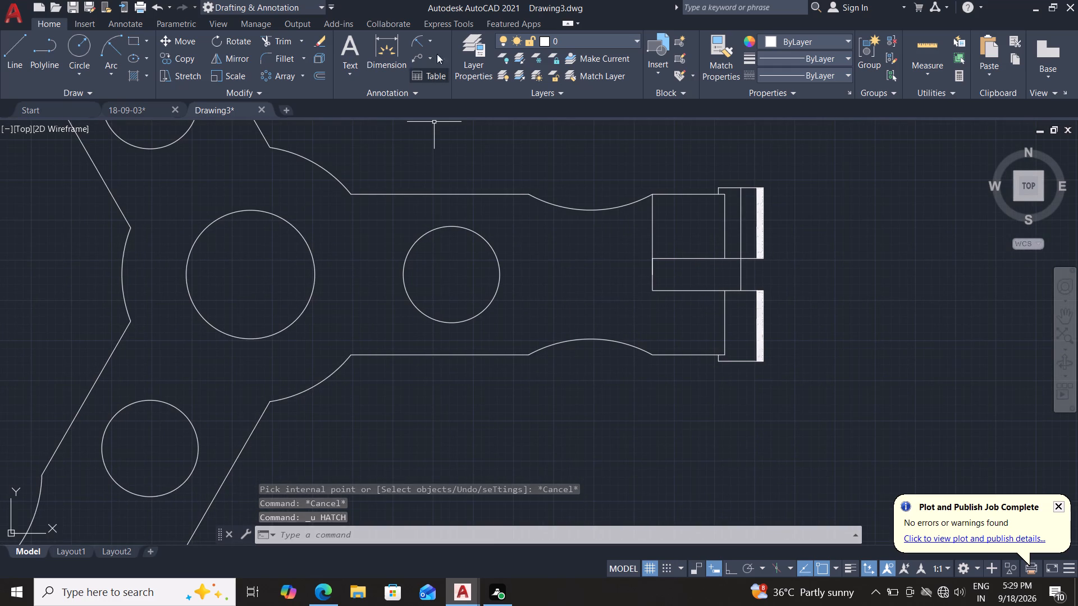
left_click(276, 44)
left_click_drag(592, 251, 651, 231)
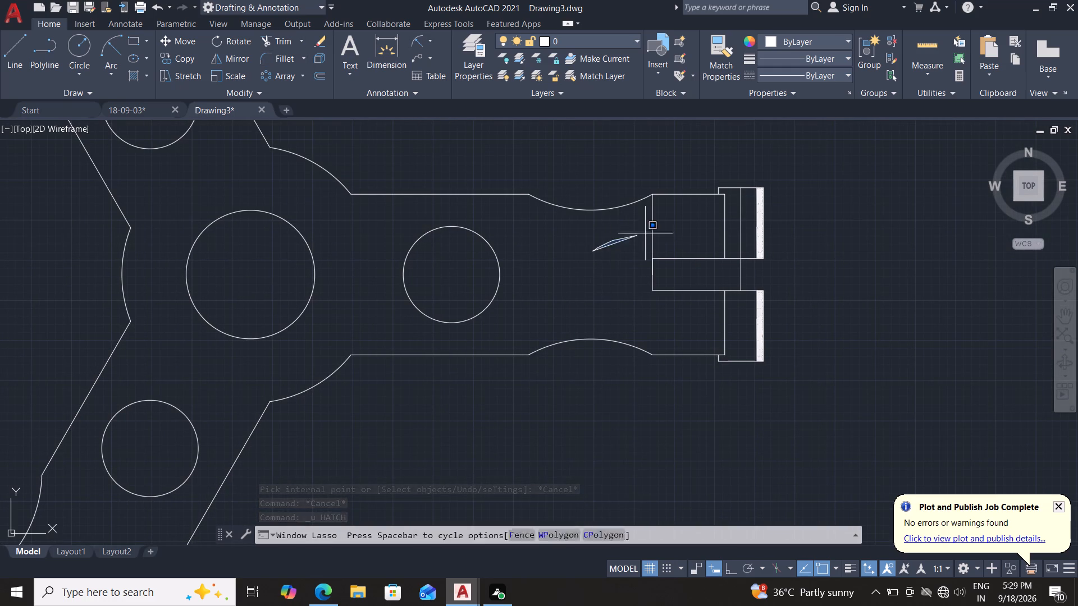
left_click_drag(651, 231, 668, 215)
left_click(288, 38)
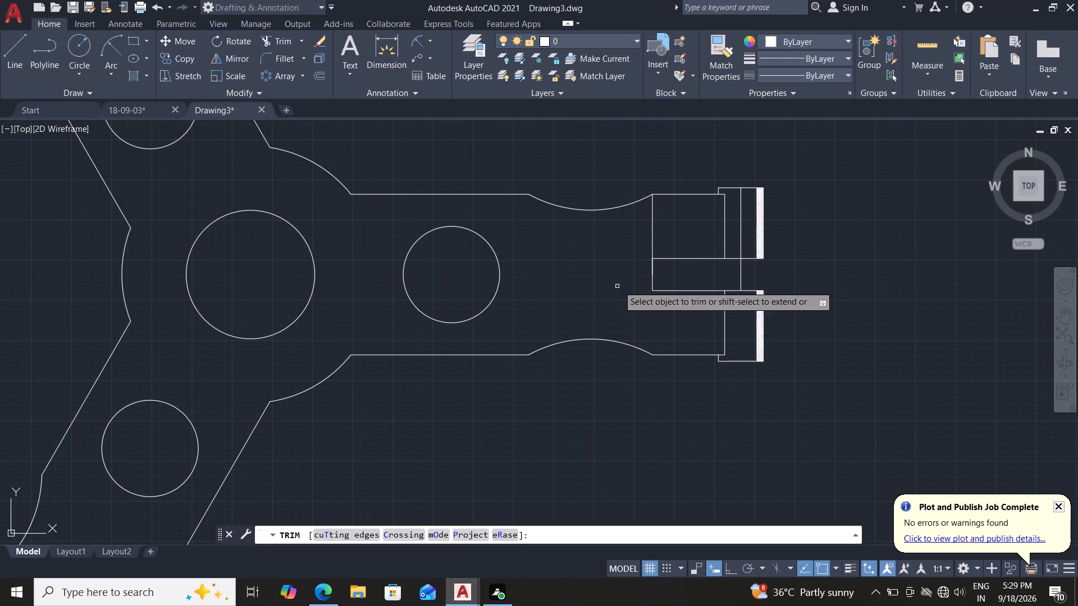
left_click_drag(630, 250, 683, 228)
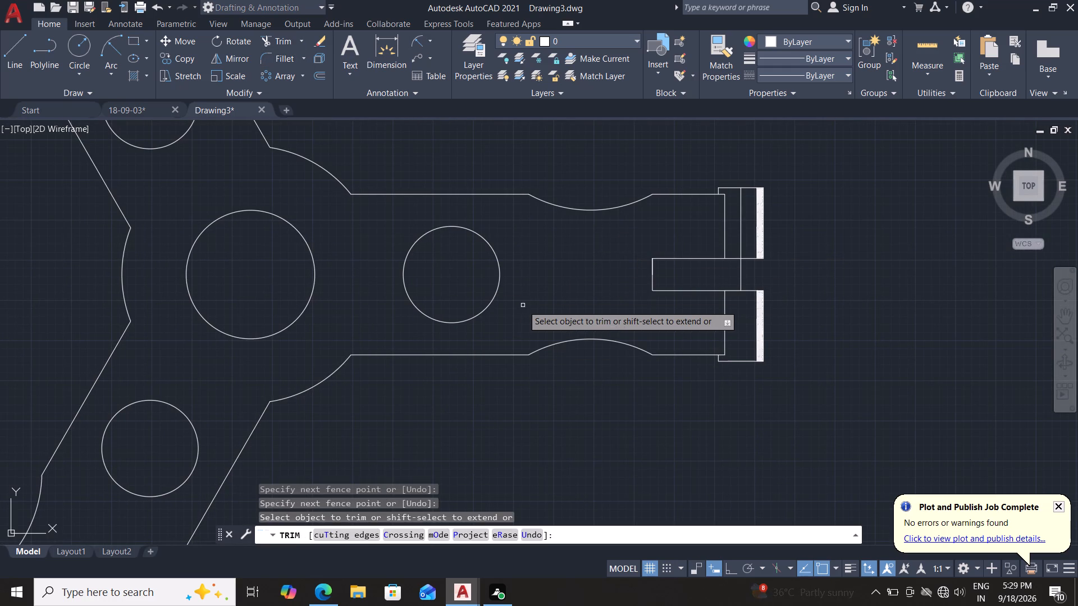
key("Escape")
key("Escape")
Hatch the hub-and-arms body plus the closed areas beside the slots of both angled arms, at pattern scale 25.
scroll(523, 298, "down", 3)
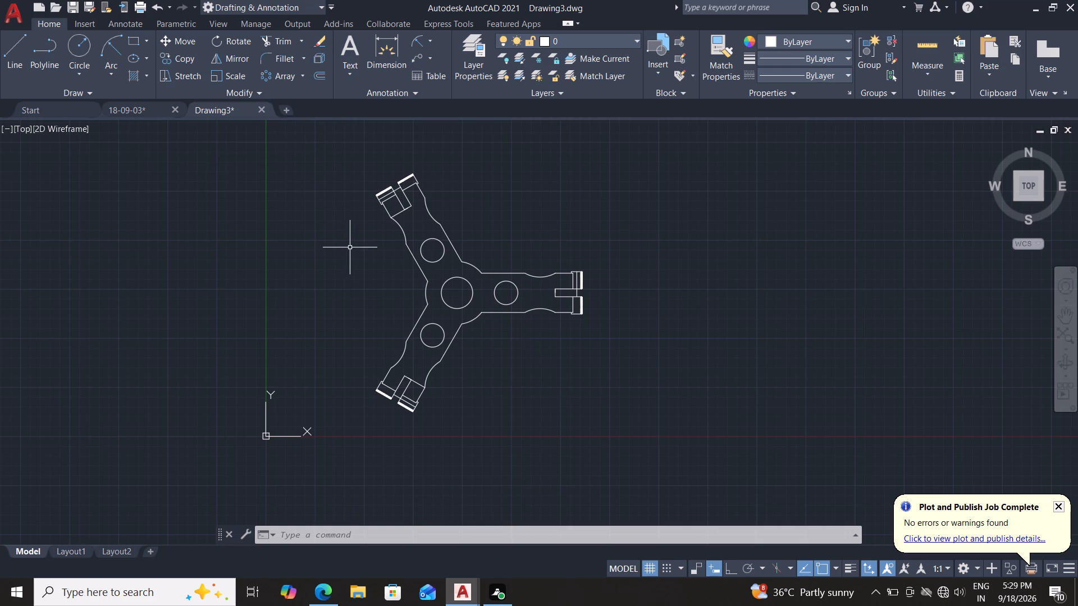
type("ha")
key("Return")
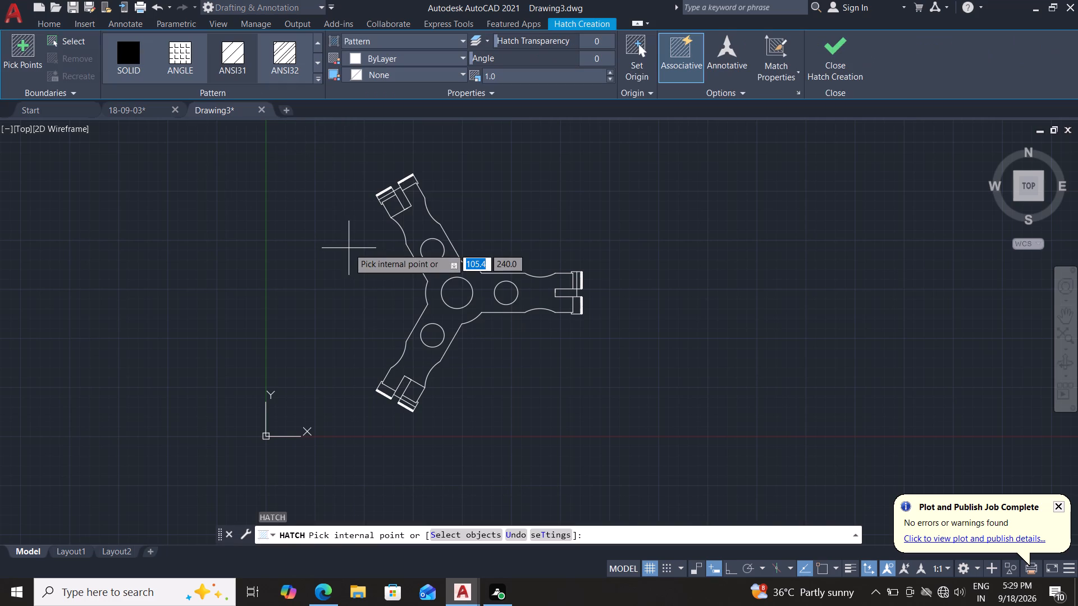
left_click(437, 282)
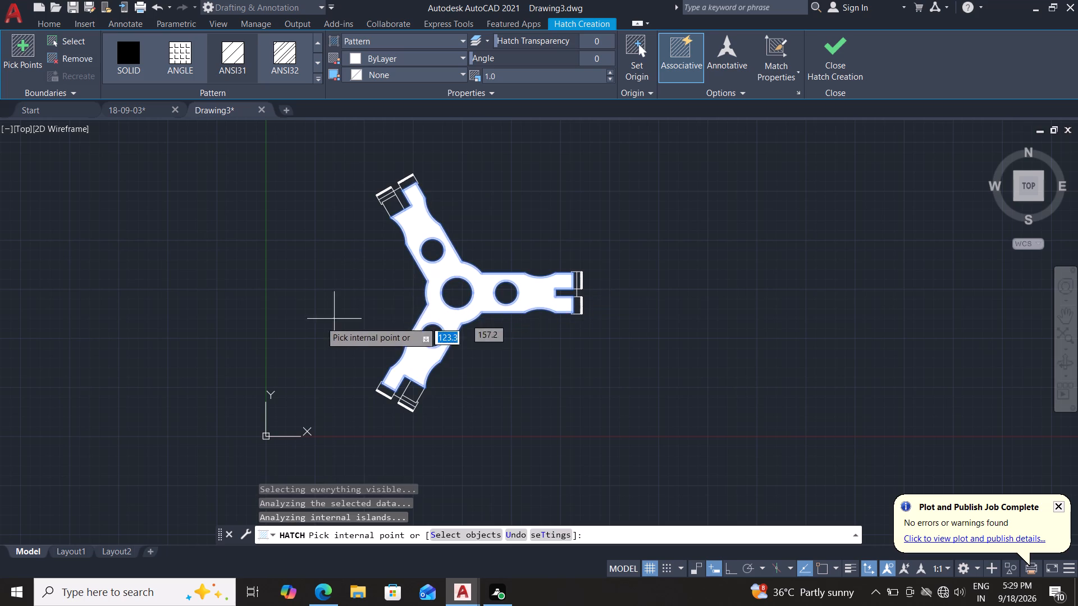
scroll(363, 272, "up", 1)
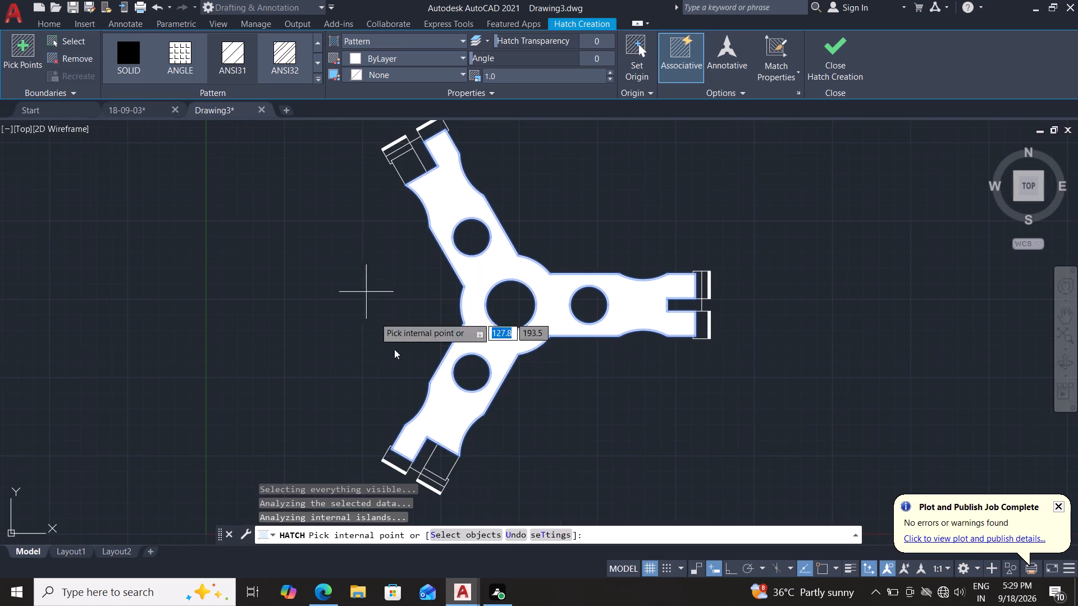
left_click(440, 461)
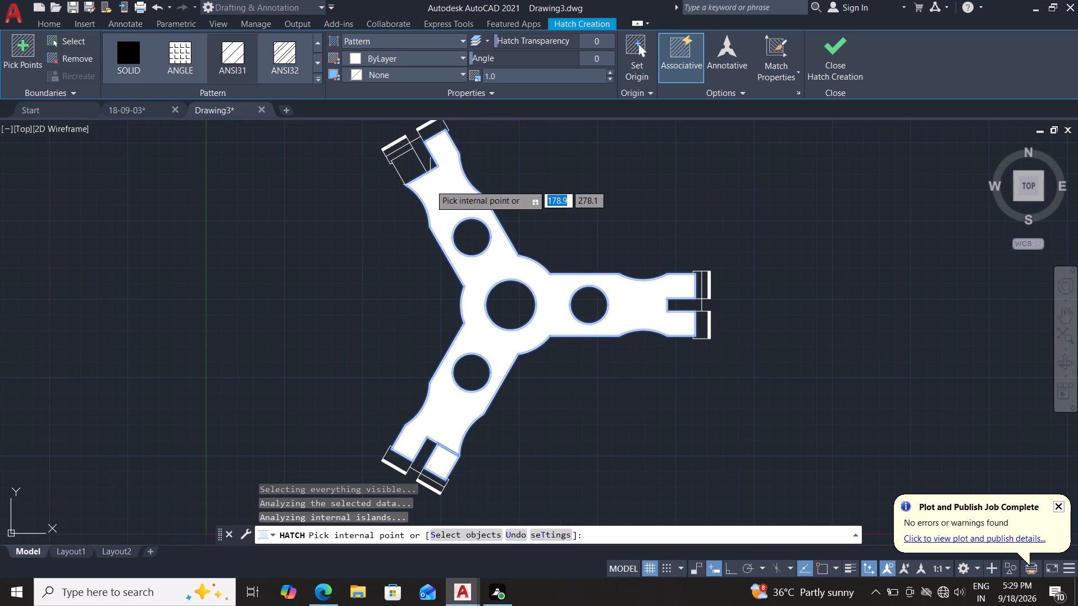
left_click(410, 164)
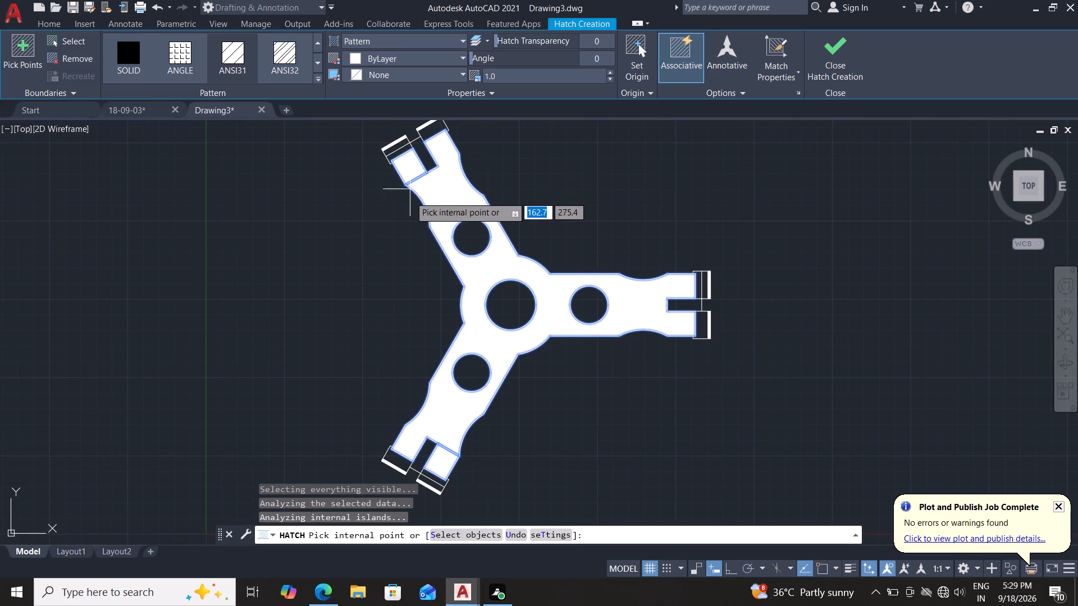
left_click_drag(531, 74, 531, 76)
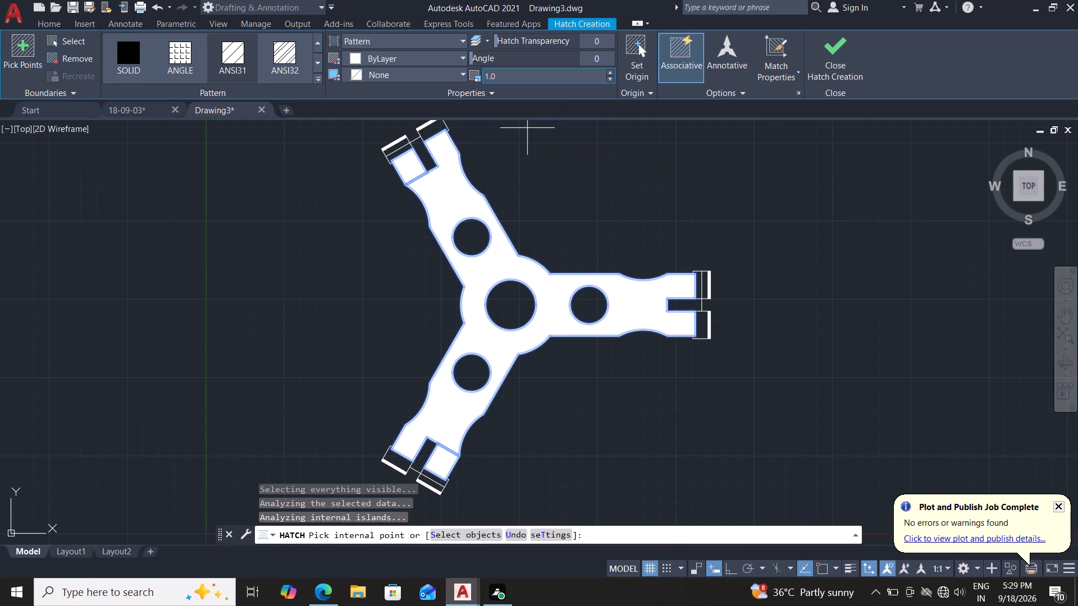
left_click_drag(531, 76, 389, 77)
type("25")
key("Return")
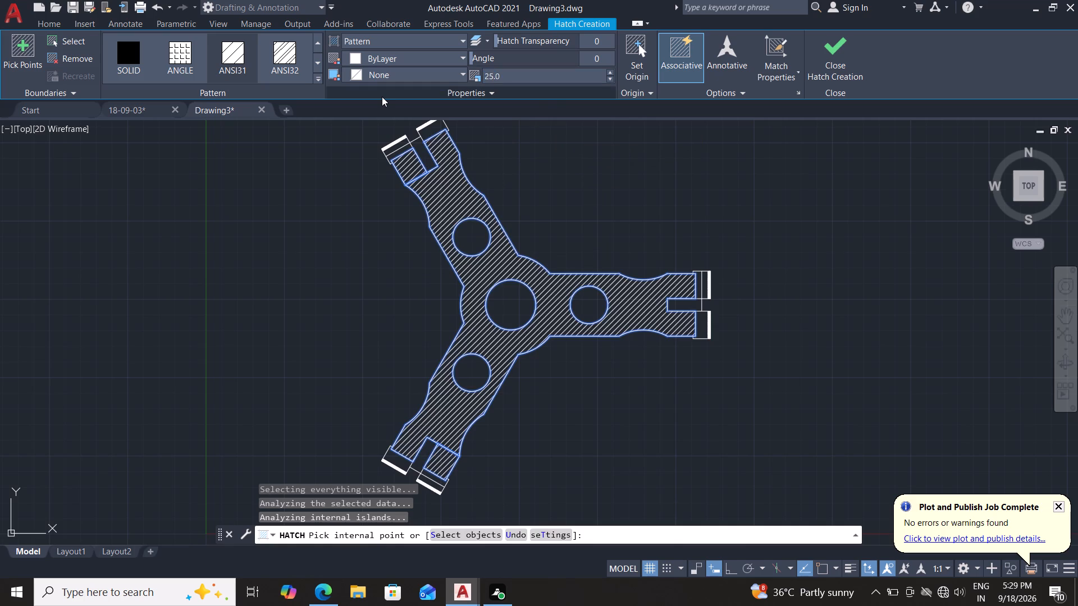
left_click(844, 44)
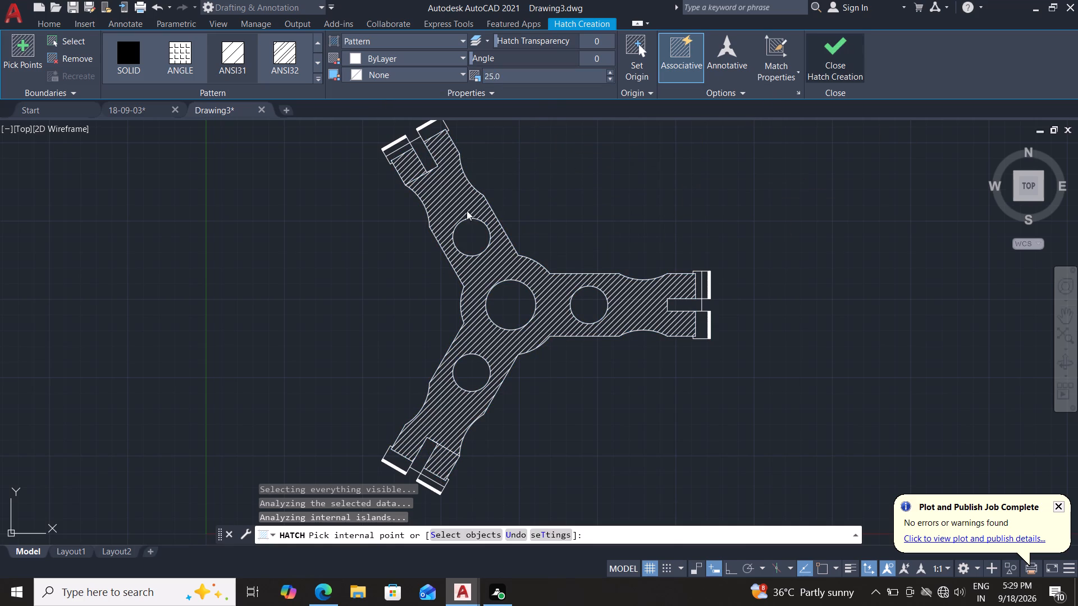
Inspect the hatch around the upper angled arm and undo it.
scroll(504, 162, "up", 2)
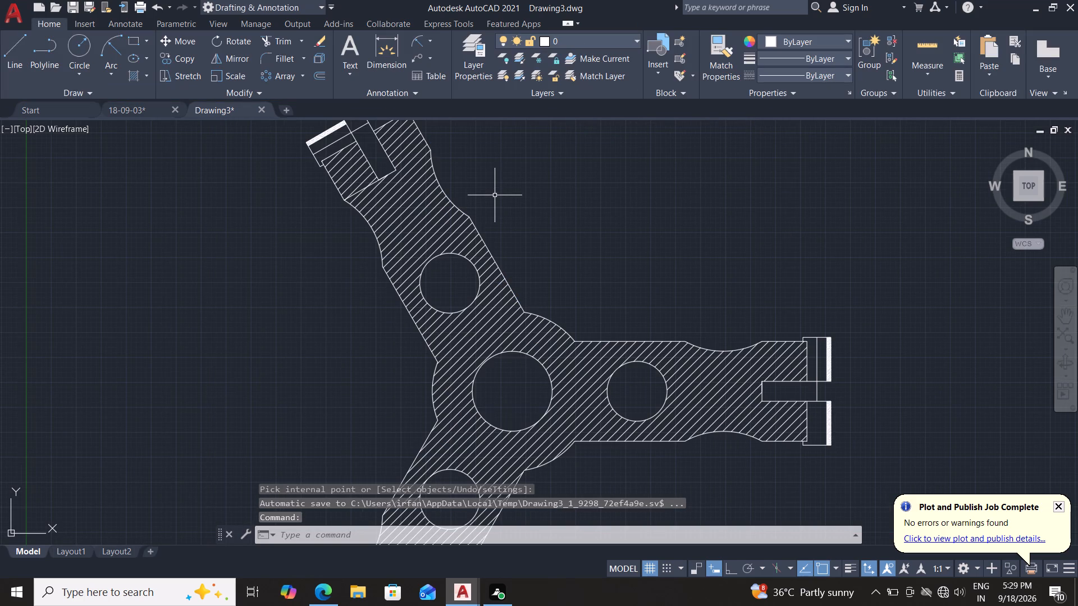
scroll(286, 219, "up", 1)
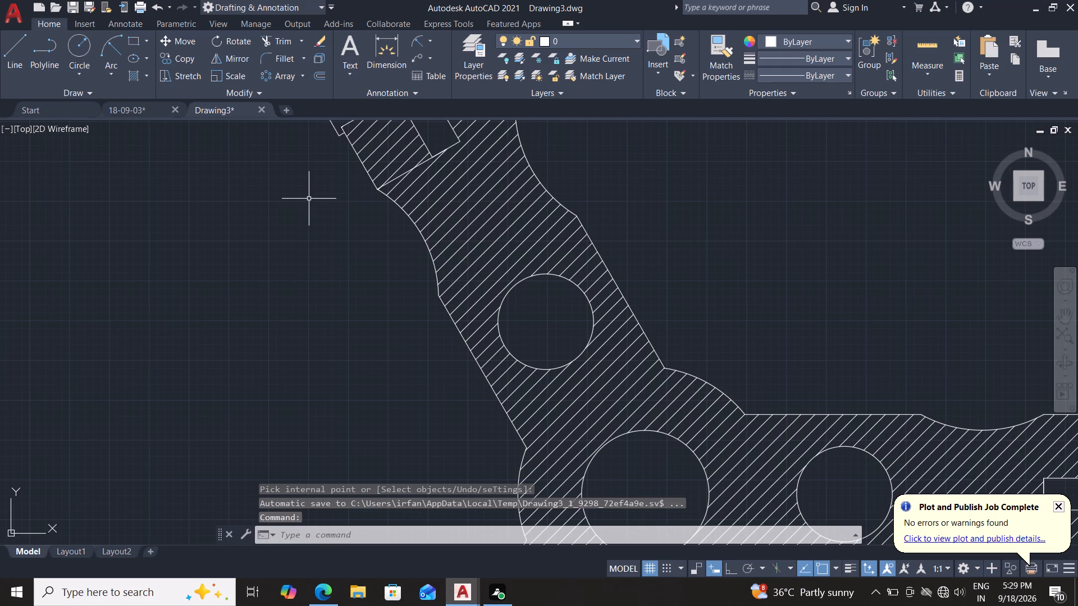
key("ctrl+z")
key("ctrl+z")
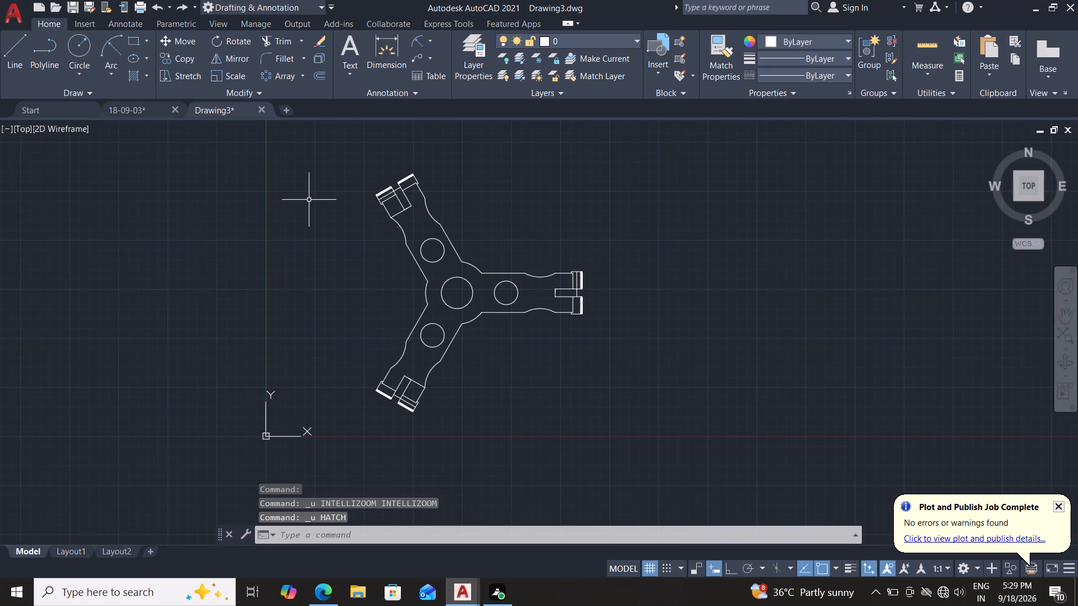
Erase the leftover cross line between slot and outer edge on the lower angled arm and on the upper one.
scroll(445, 385, "up", 2)
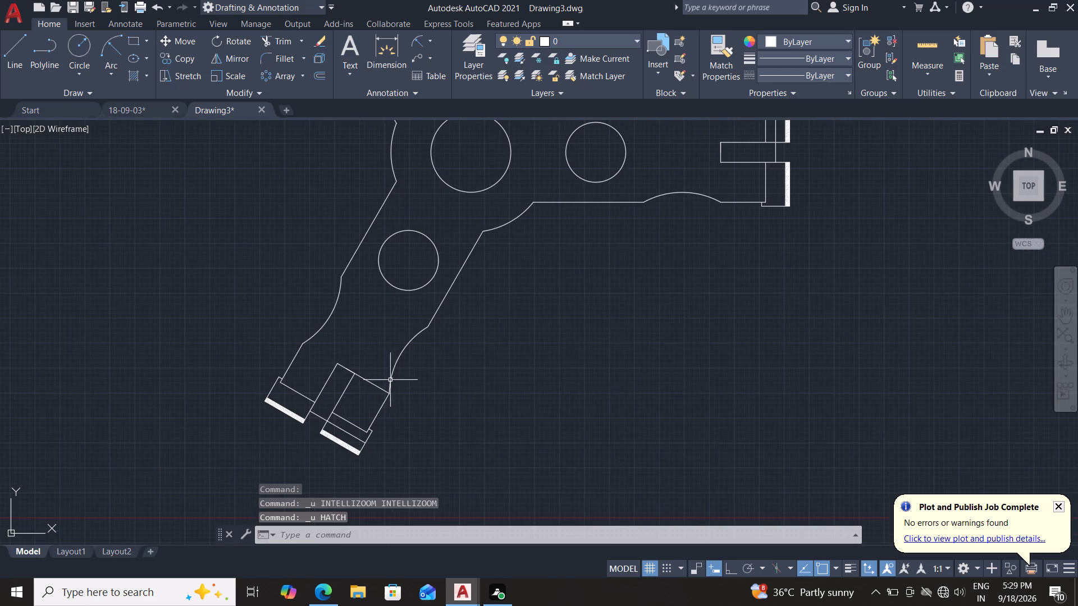
left_click(377, 384)
key("Delete")
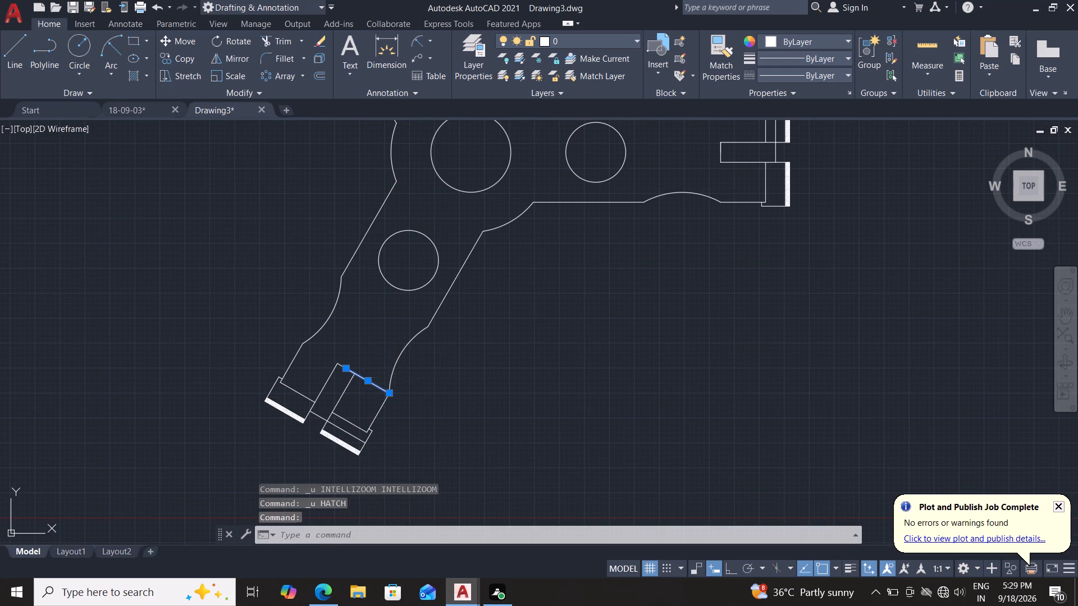
middle_click_drag(378, 299, 373, 427)
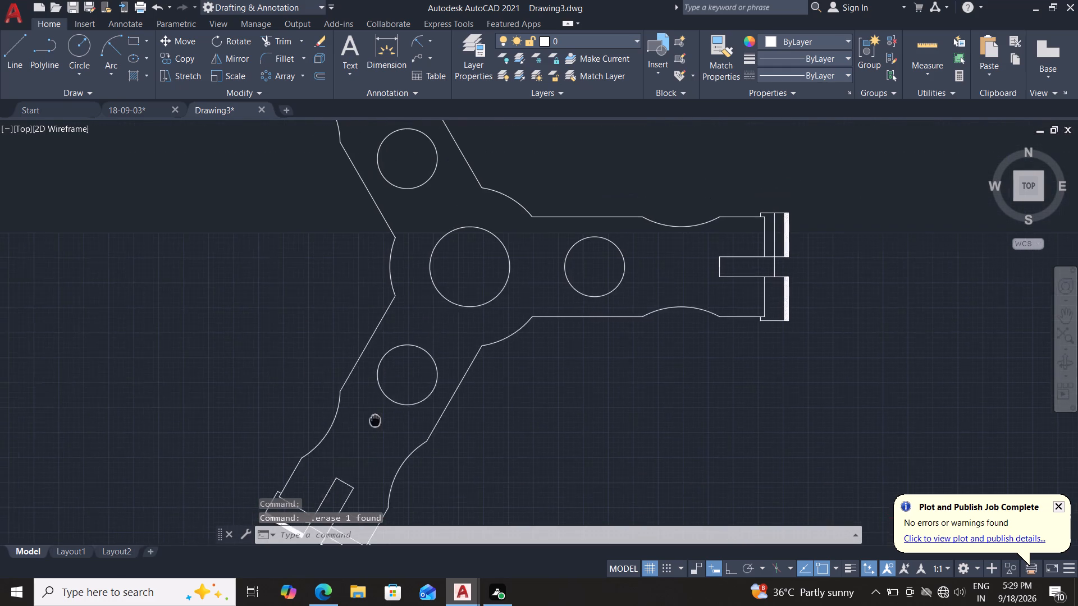
middle_click_drag(373, 427, 371, 464)
middle_click_drag(348, 135, 389, 325)
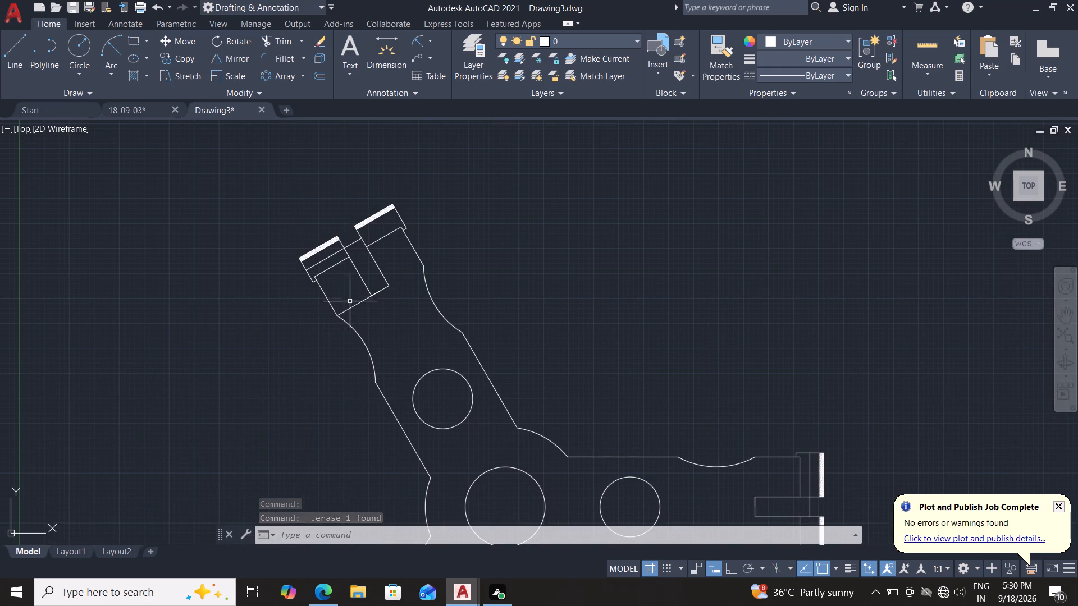
left_click_drag(350, 308, 357, 309)
key("Delete")
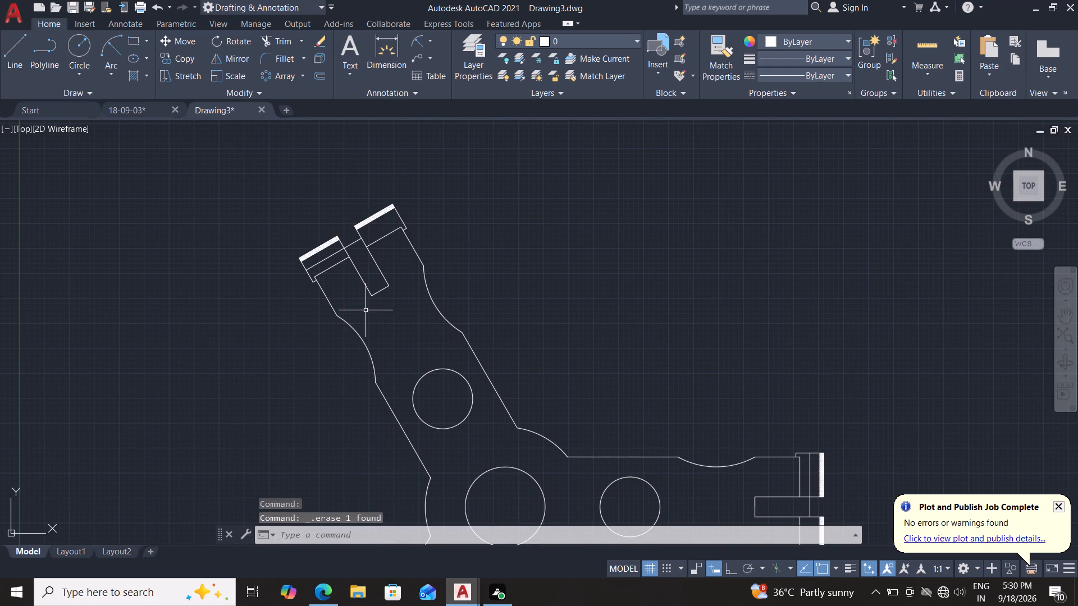
scroll(438, 204, "down", 1)
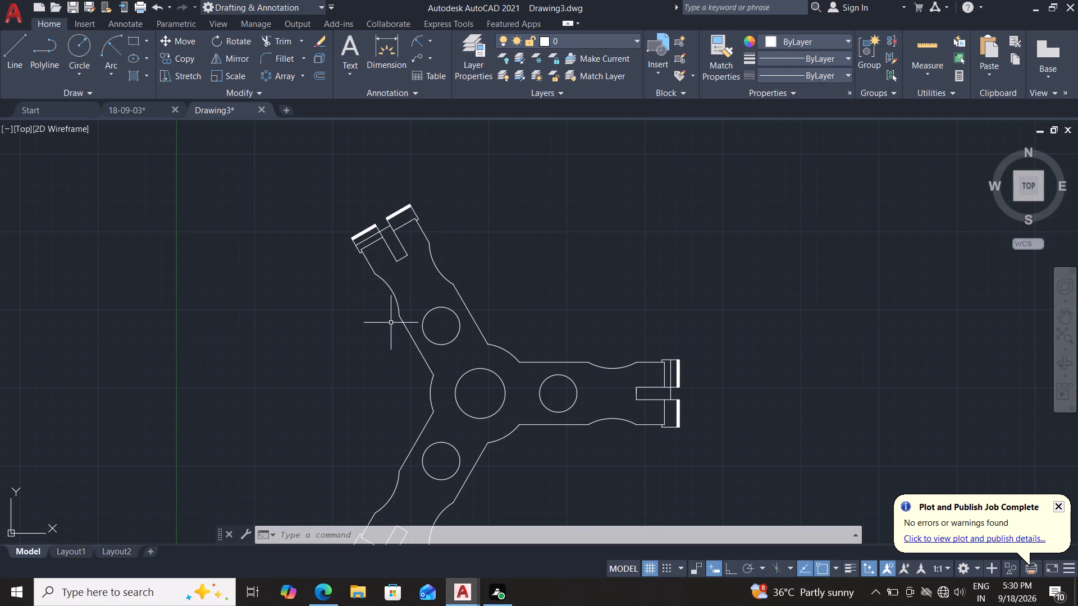
Hatch the closed hub-and-arms body, leaving the circular holes and arm slots unhatched.
type("ha")
key("Return")
left_click(415, 302)
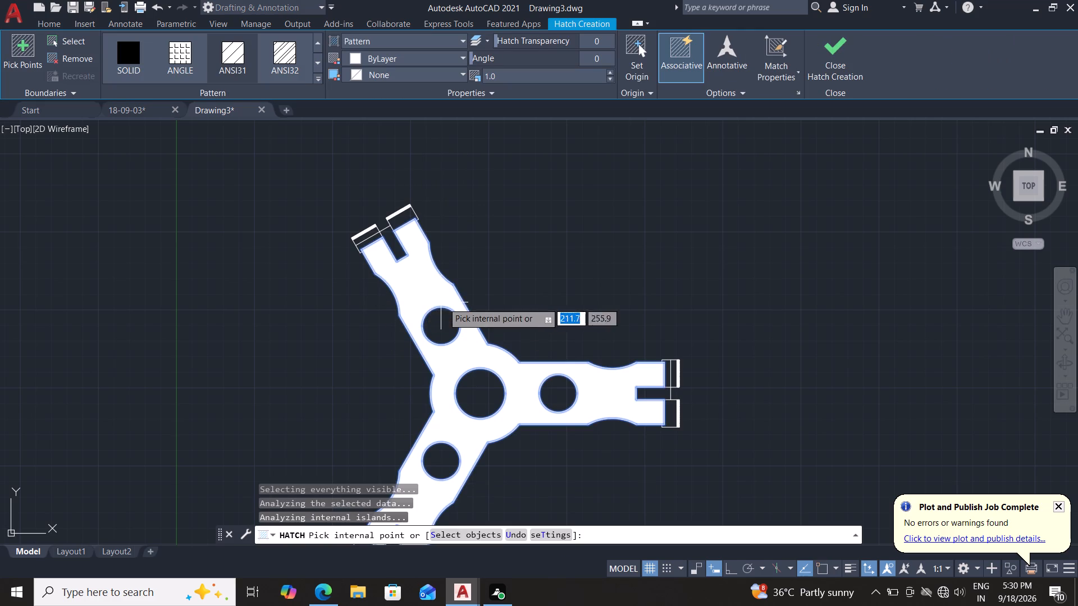
middle_click_drag(546, 299, 569, 172)
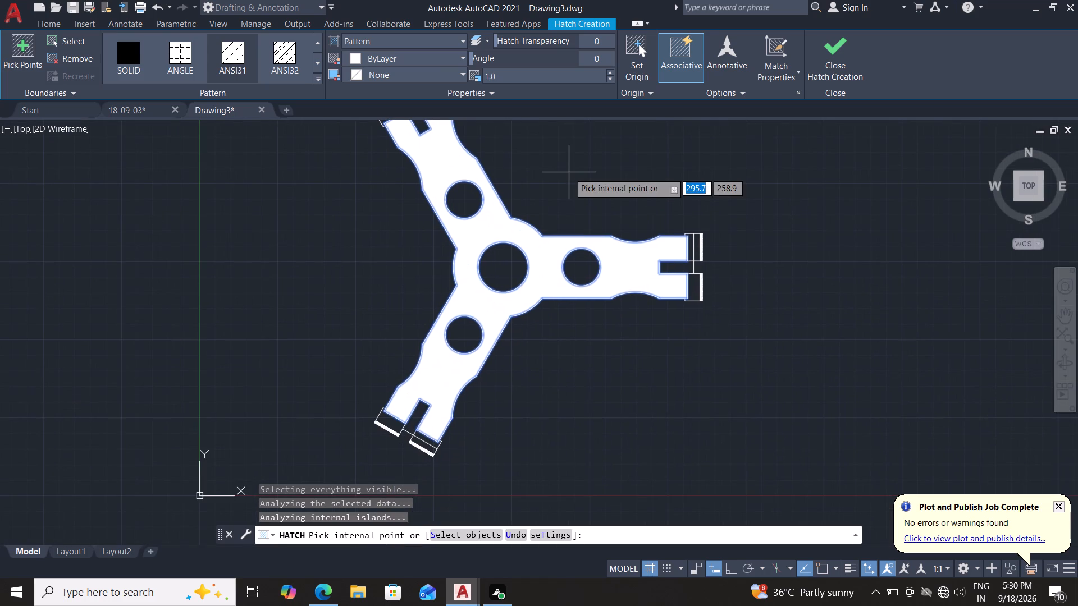
middle_click_drag(537, 185, 559, 300)
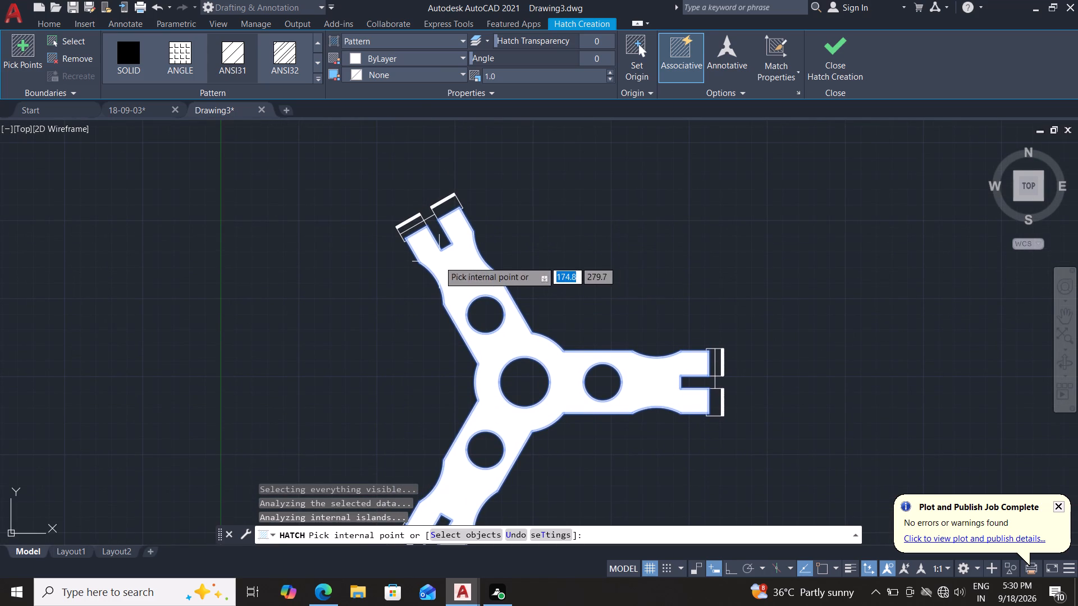
left_click(824, 61)
Set the body hatch's pattern scale to 25.
middle_click_drag(567, 269, 602, 210)
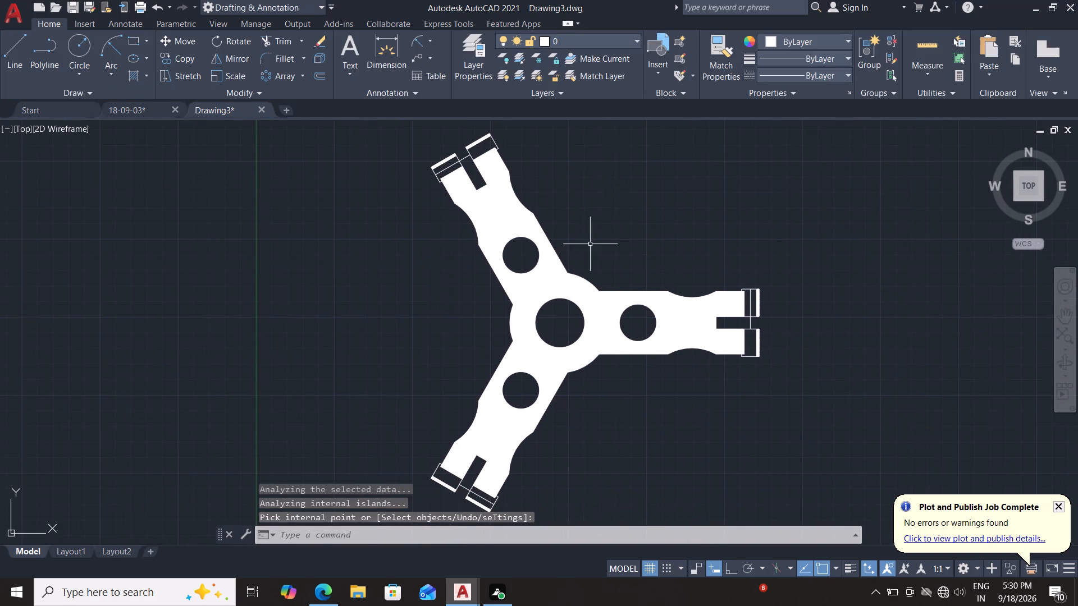
left_click(543, 276)
left_click(545, 276)
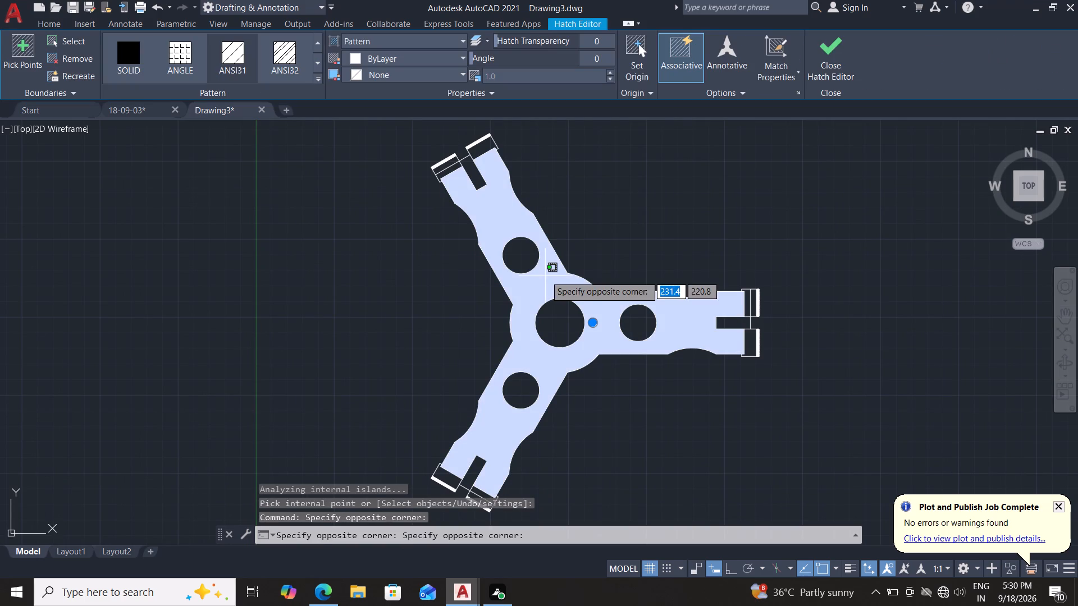
left_click_drag(522, 80, 368, 77)
type("25")
key("Return")
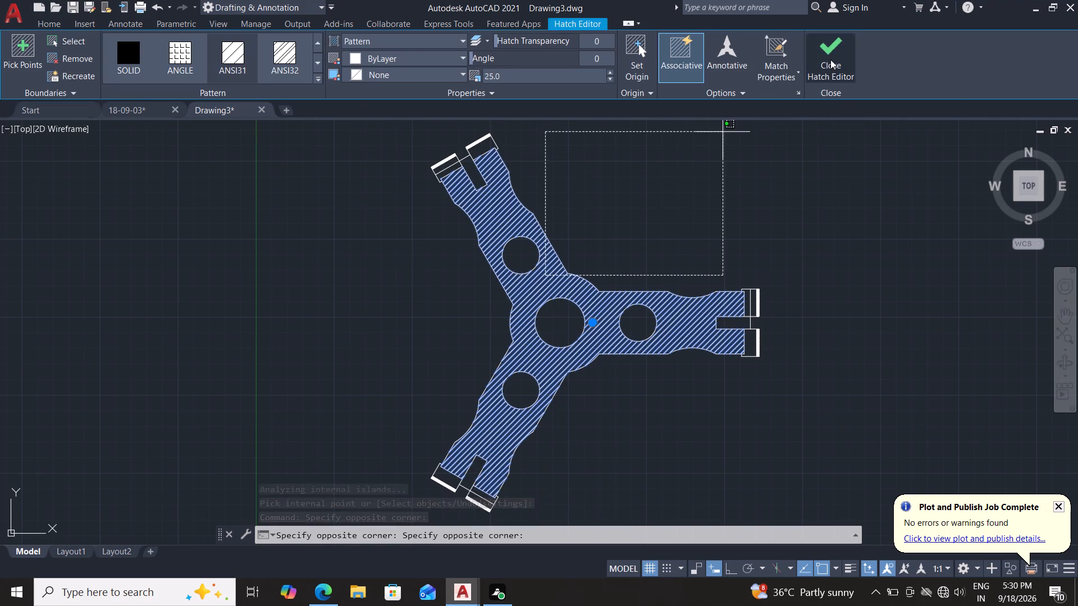
left_click(829, 59)
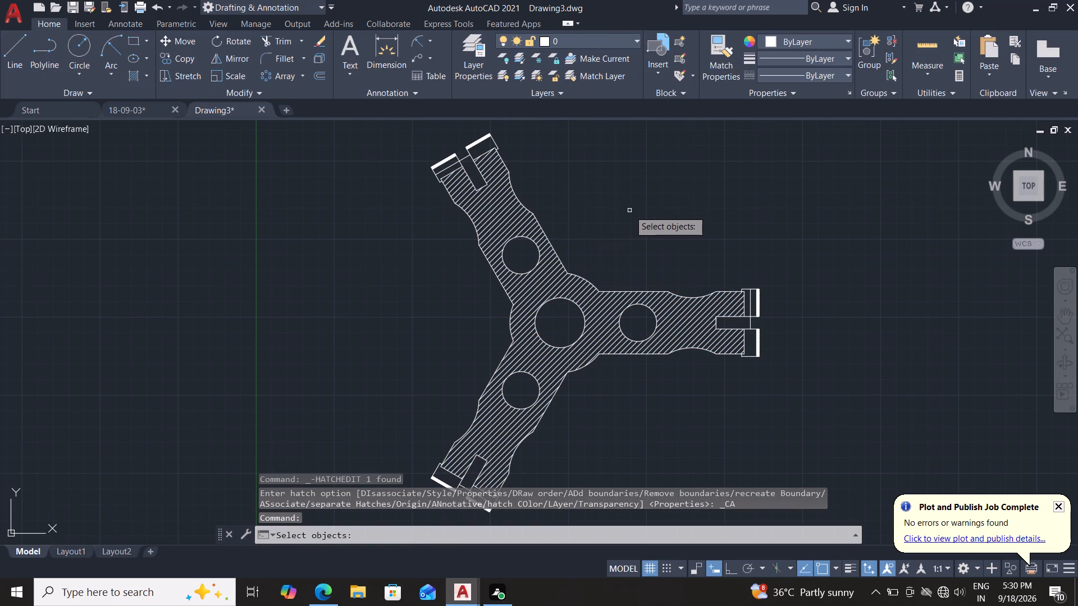
key("Escape")
key("Escape")
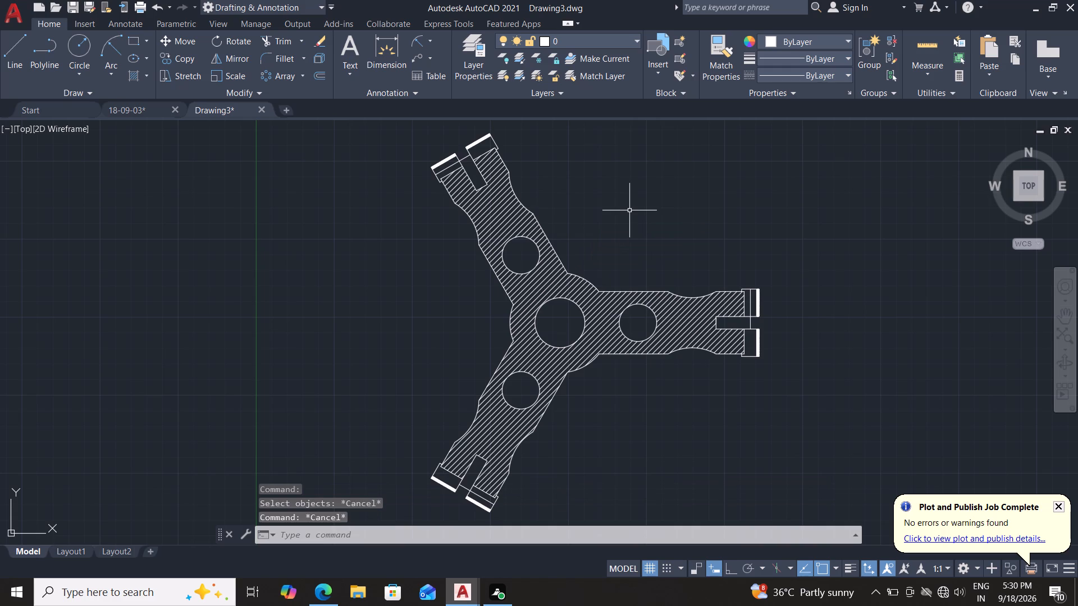
Dimension the horizontal distances from the hub centre and from the horizontal arm's hole centre to the thin line across the arm's end, stacked below the arm.
left_click(393, 49)
scroll(779, 344, "up", 1)
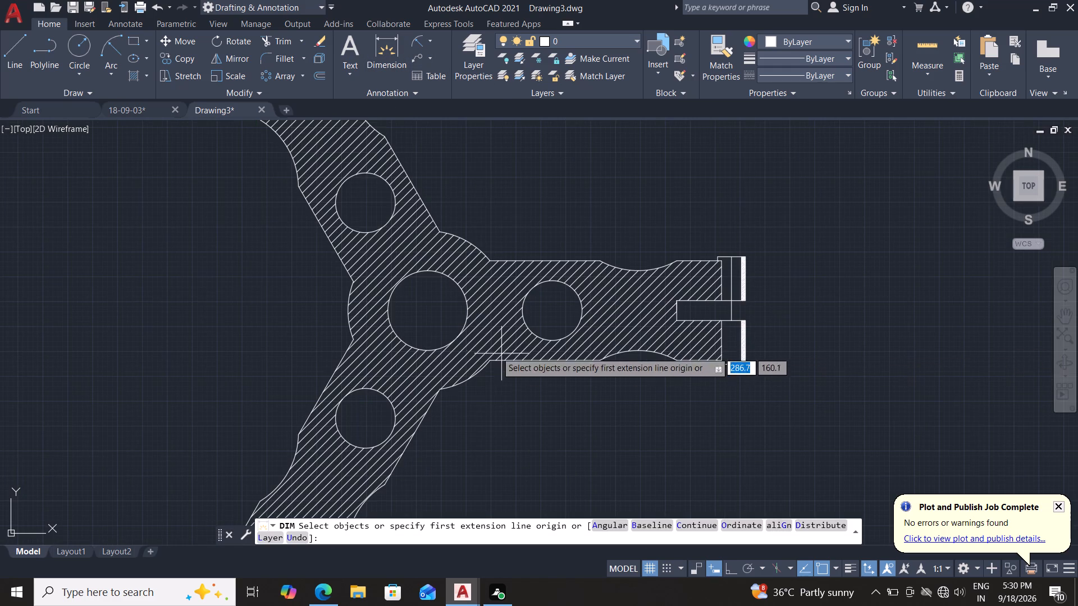
left_click(428, 310)
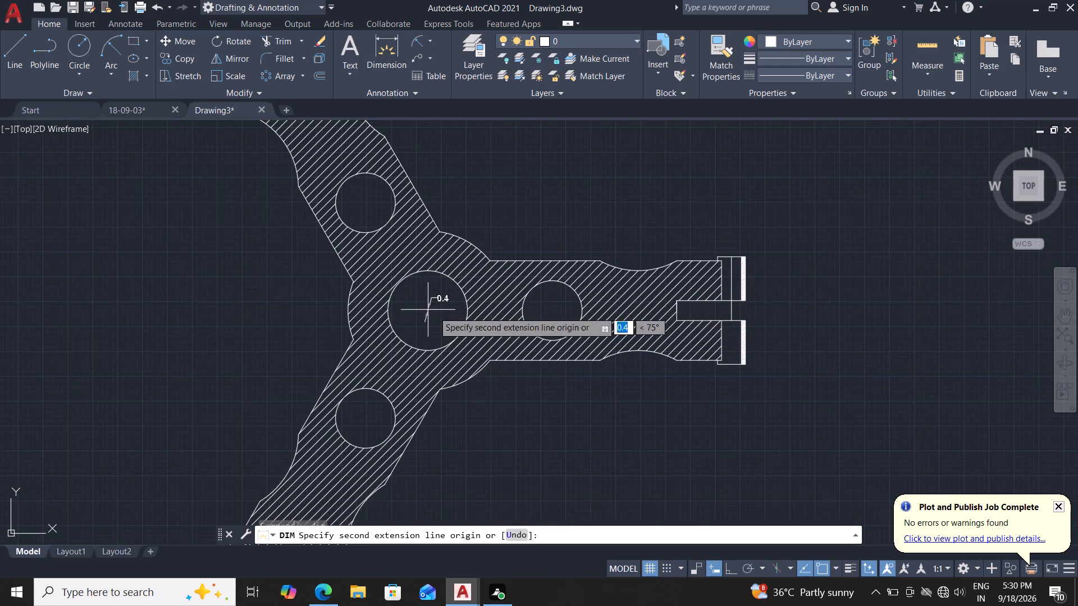
left_click(730, 313)
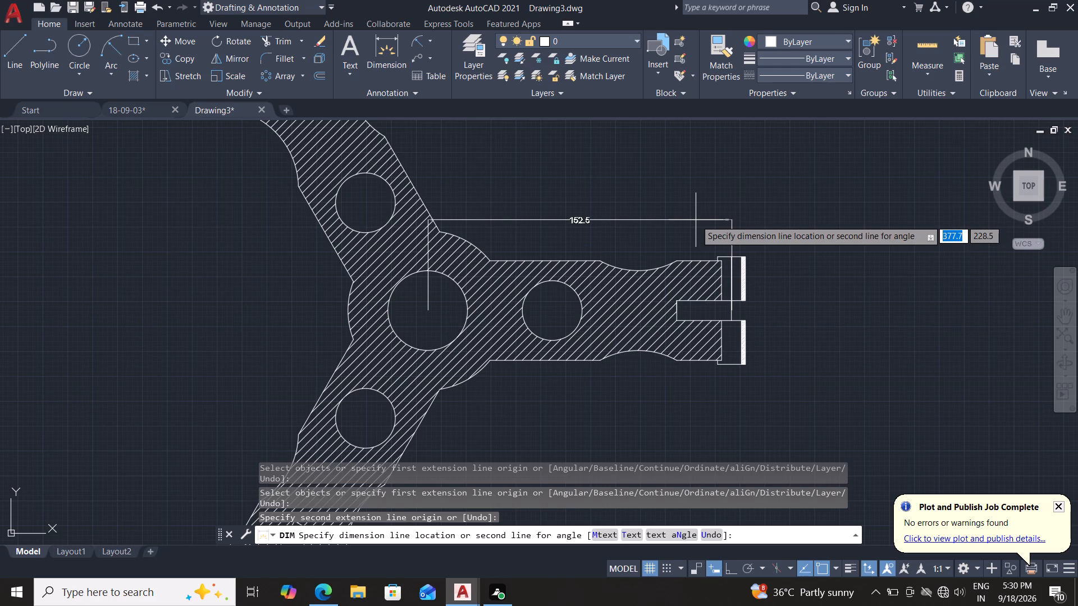
left_click(663, 436)
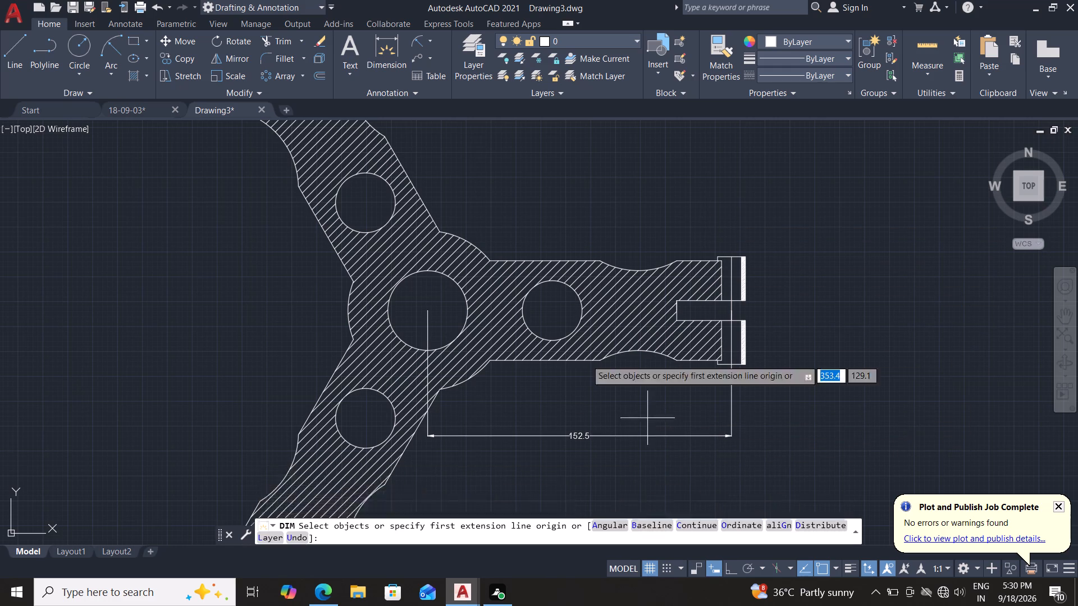
left_click(551, 309)
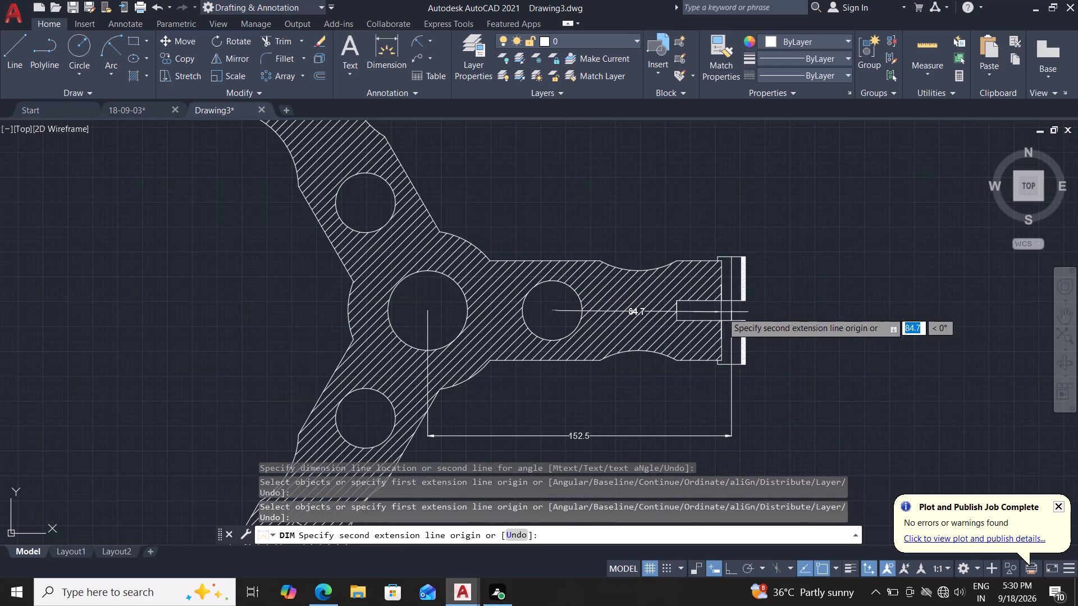
left_click(732, 313)
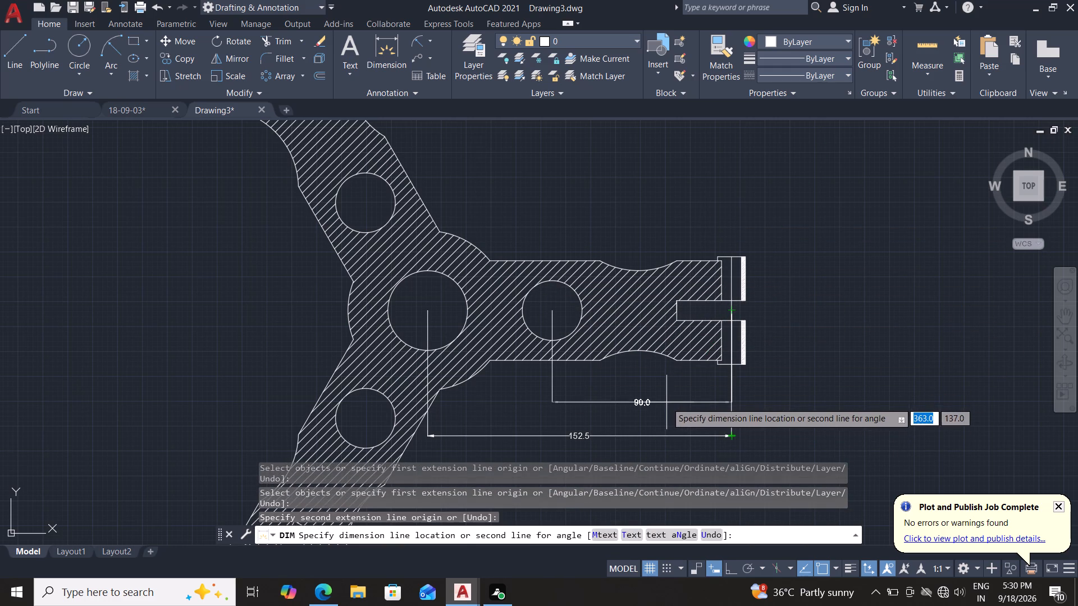
left_click(666, 403)
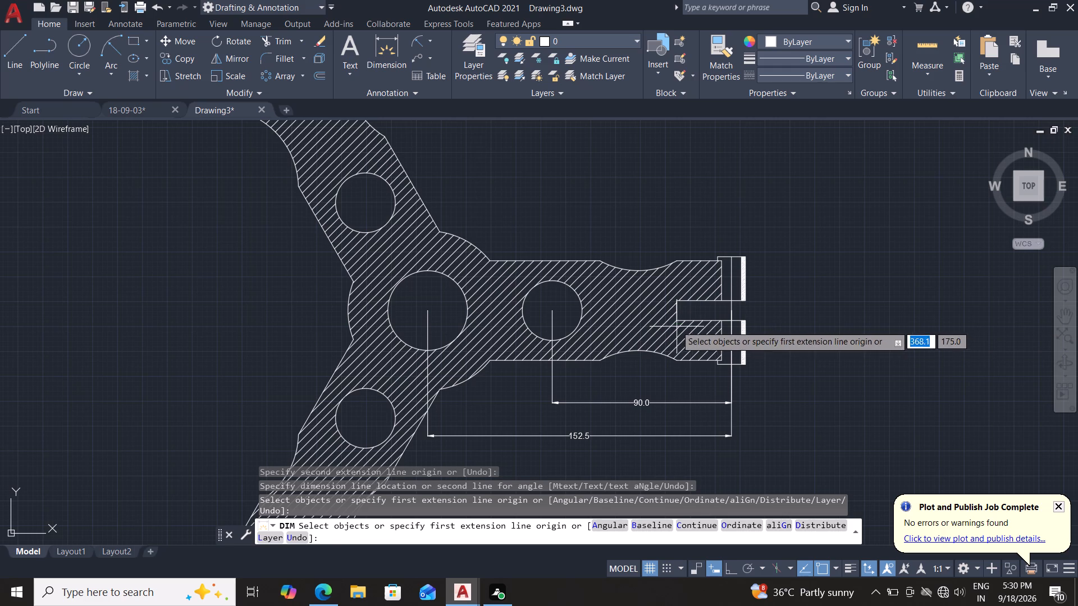
Dimension the horizontal distance from the thin line across the horizontal arm's end to its outermost edge, below the arm.
scroll(736, 390, "up", 2)
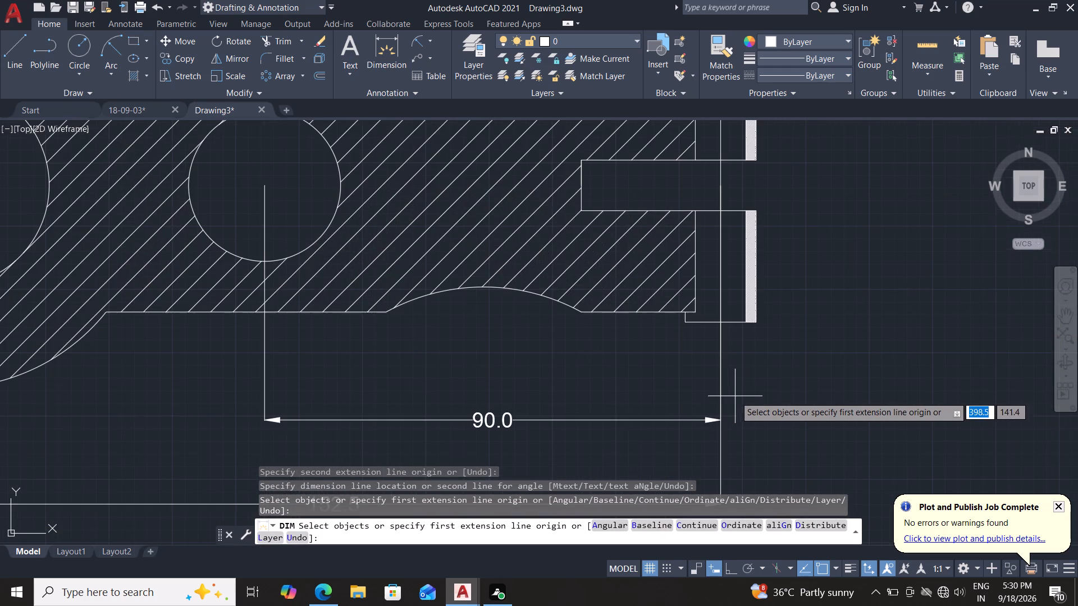
left_click(720, 319)
left_click(757, 321)
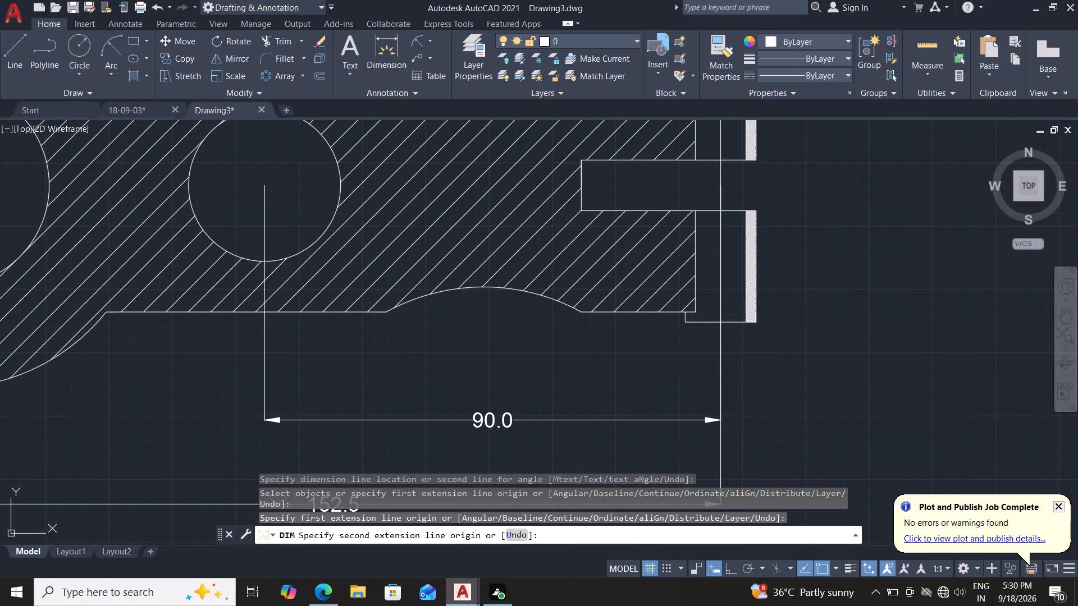
left_click(755, 369)
Dimension the width of the horizontal arm's slot, placing the dimension inside the slot near its open end.
middle_click_drag(770, 328, 766, 395)
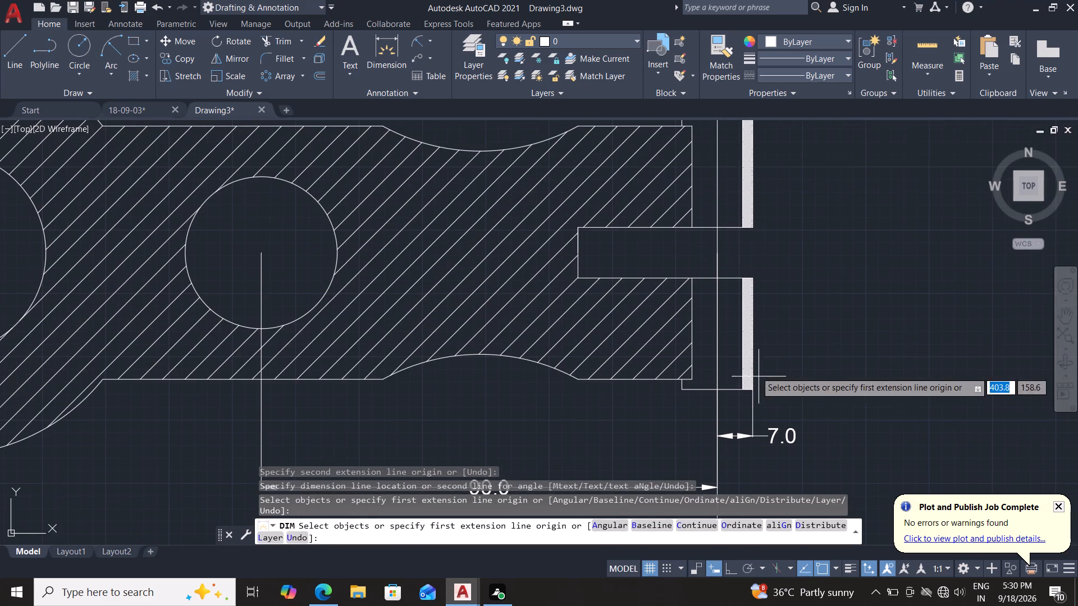
middle_click_drag(753, 294, 758, 365)
scroll(760, 368, "up", 1)
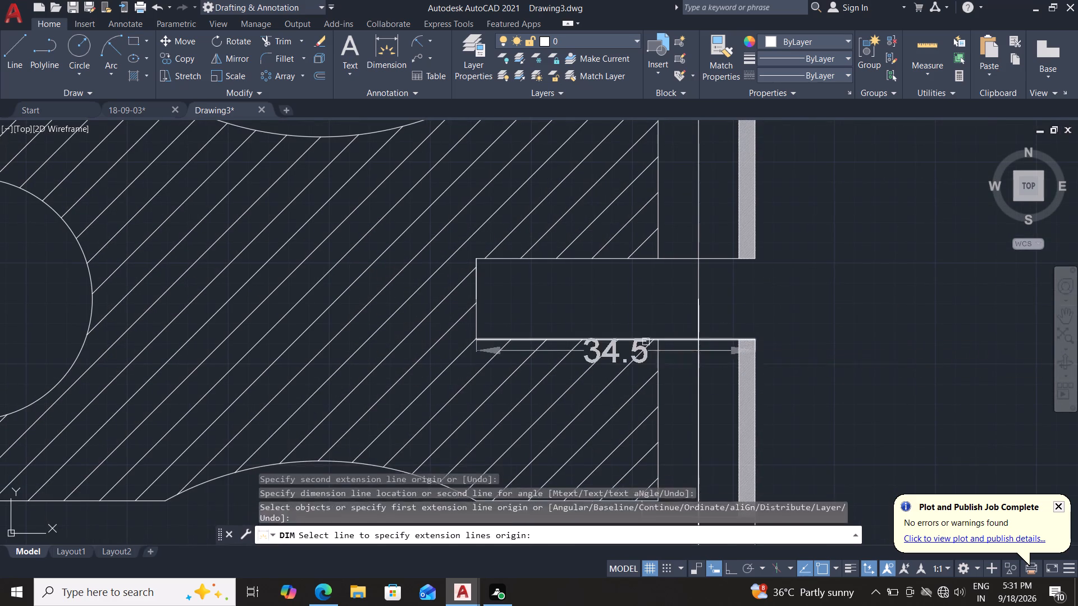
left_click(658, 339)
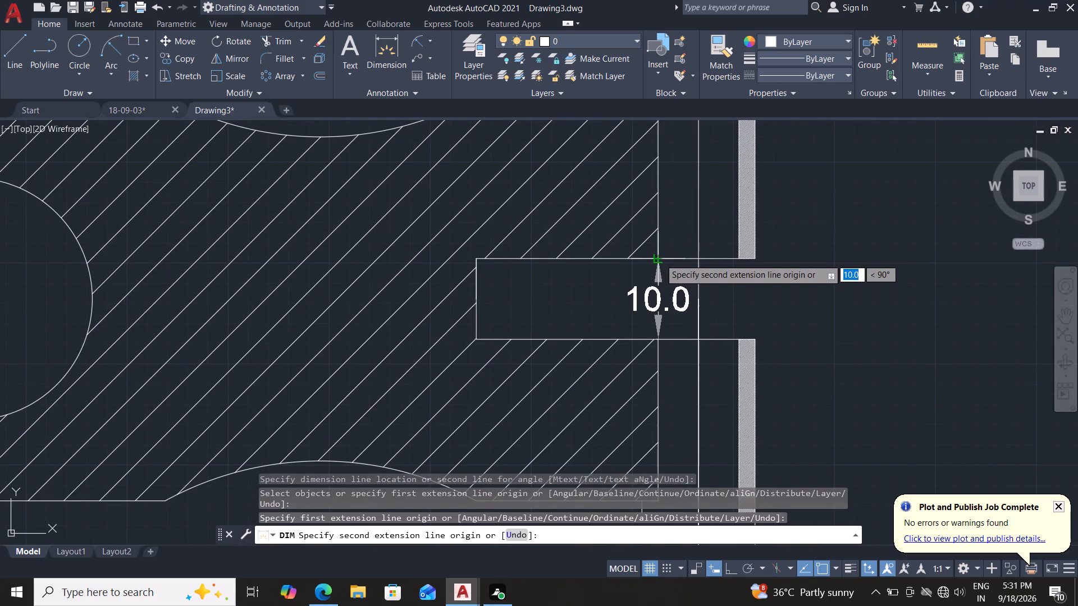
left_click(660, 259)
left_click(671, 279)
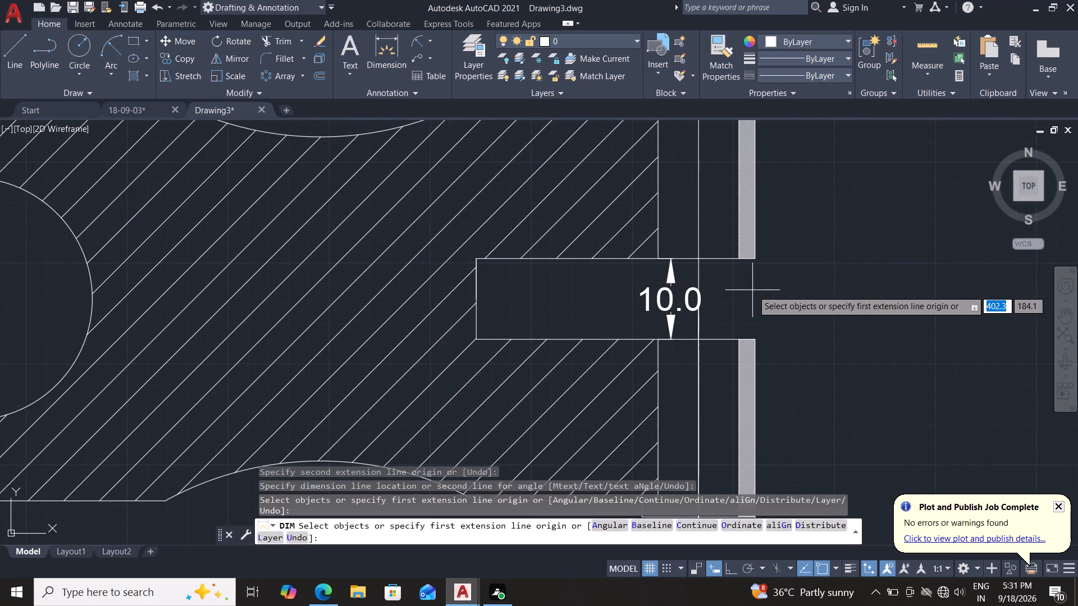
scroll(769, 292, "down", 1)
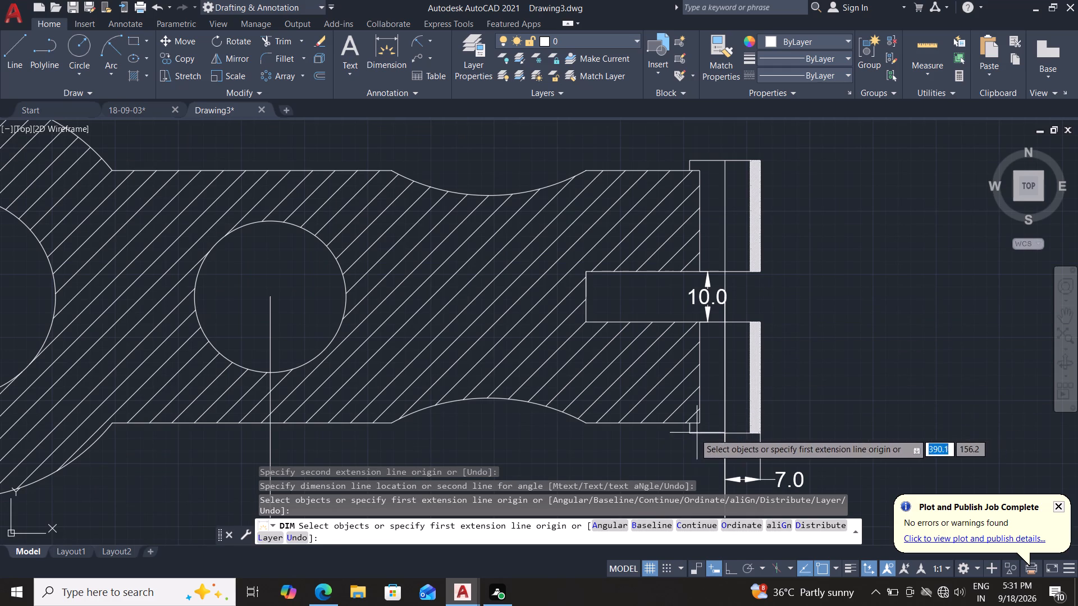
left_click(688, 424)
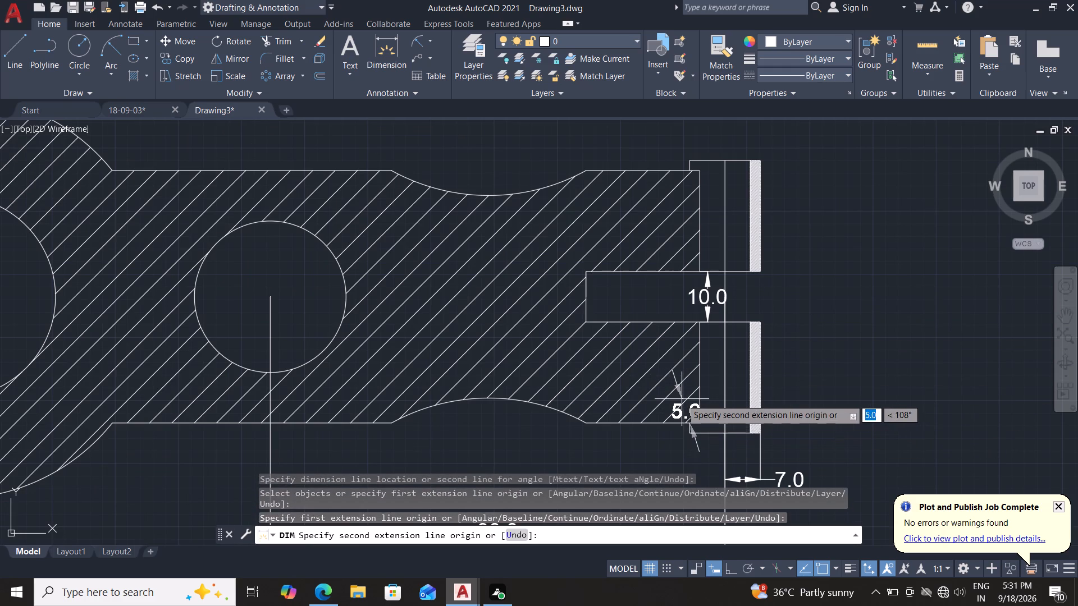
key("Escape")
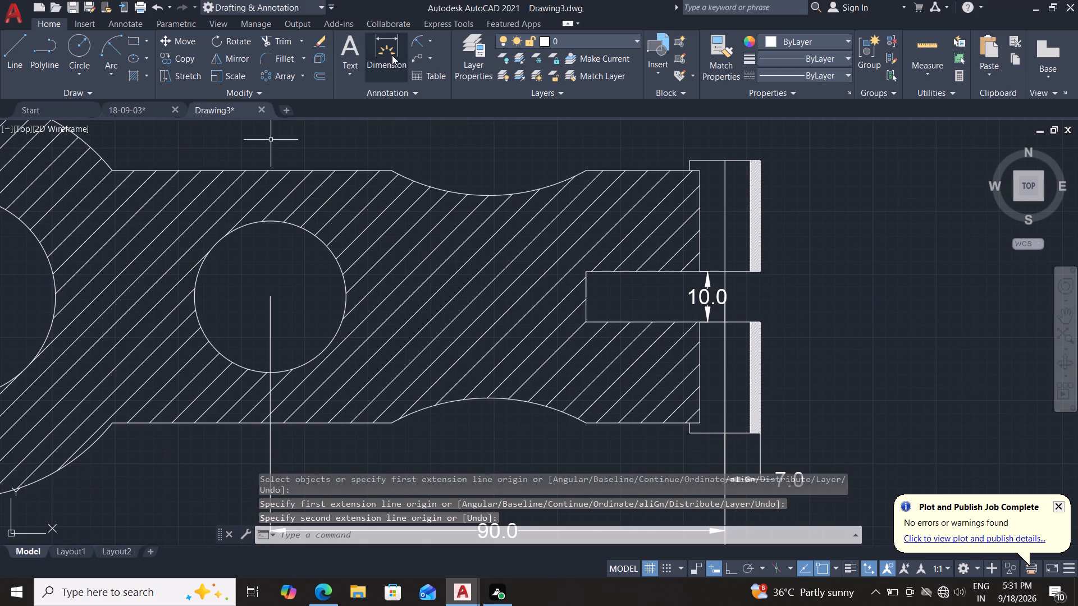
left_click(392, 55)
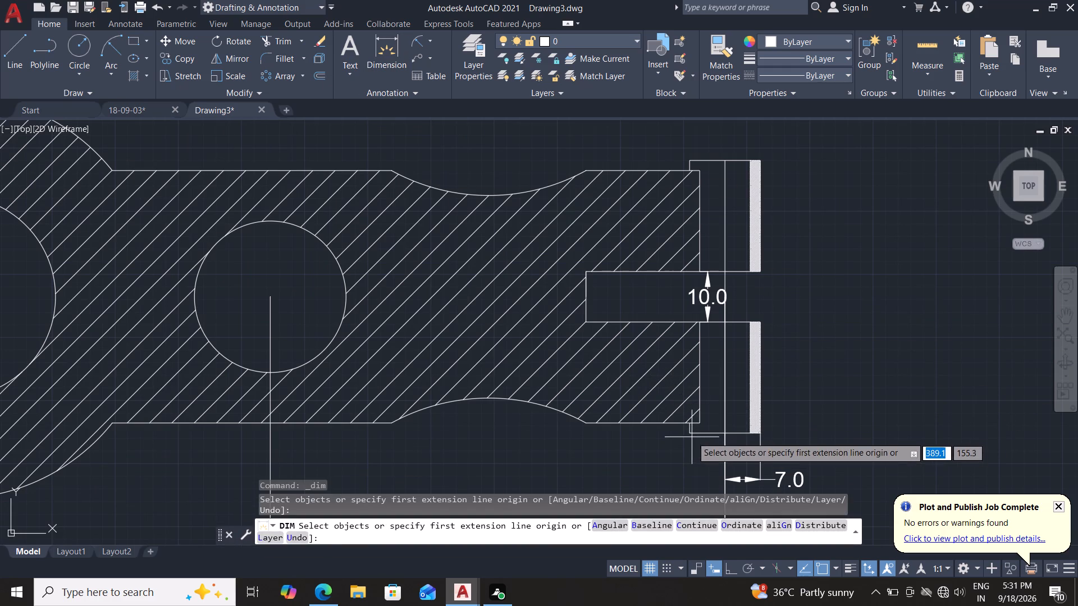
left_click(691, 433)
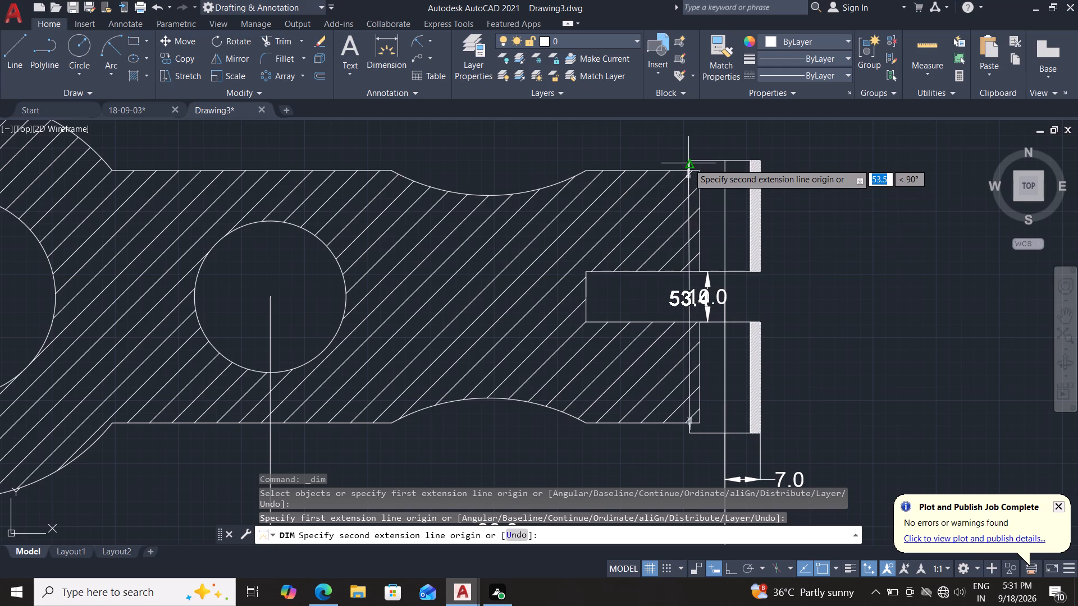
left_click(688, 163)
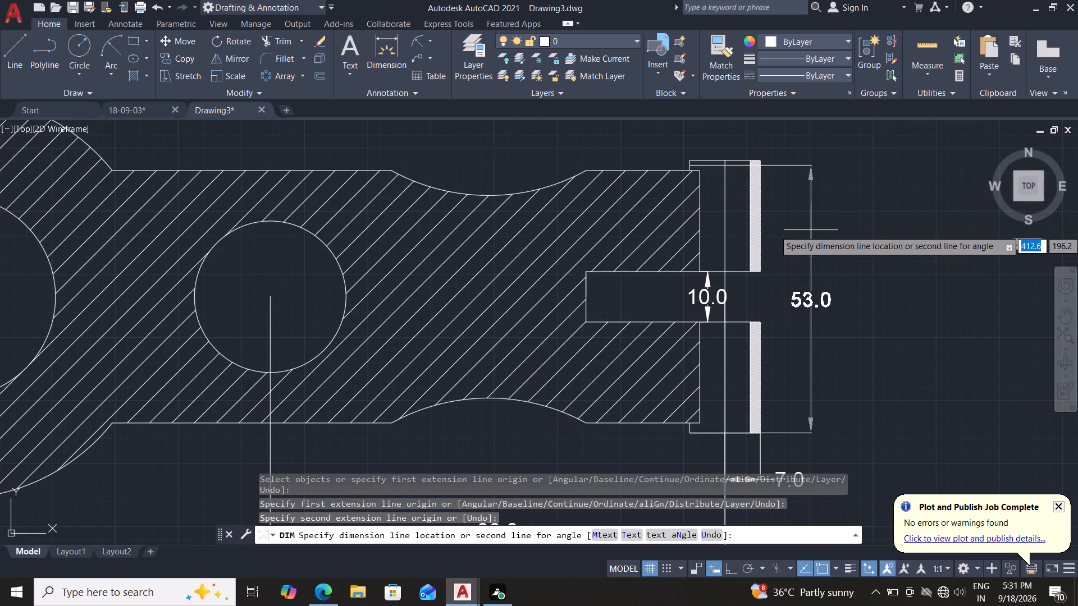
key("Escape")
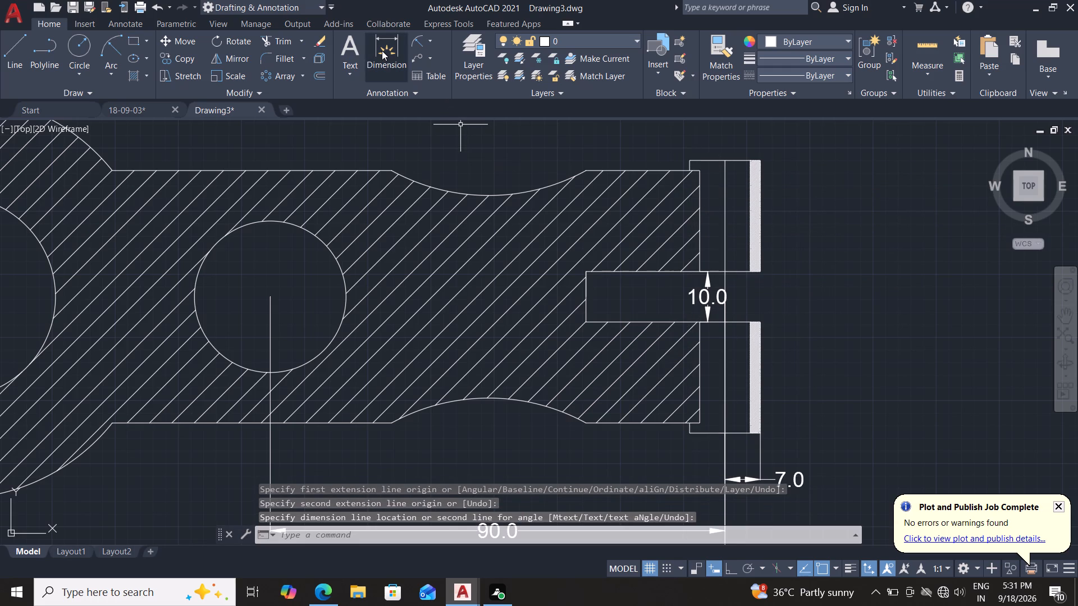
Dimension the height of the horizontal arm's hatched end between its upper and lower corners, placed beyond the arm's tip.
left_click(382, 50)
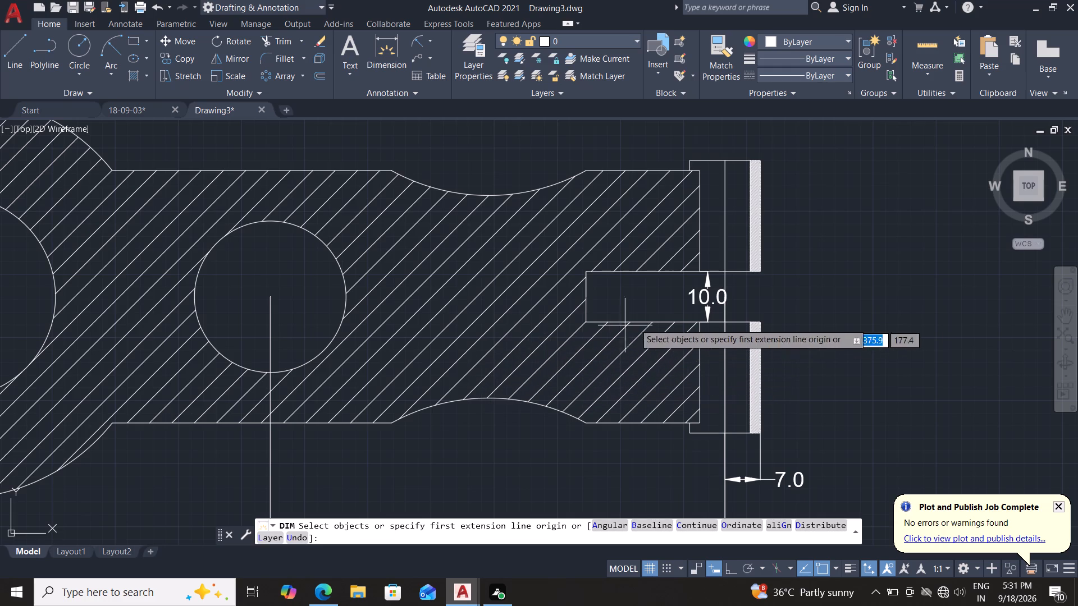
left_click(702, 175)
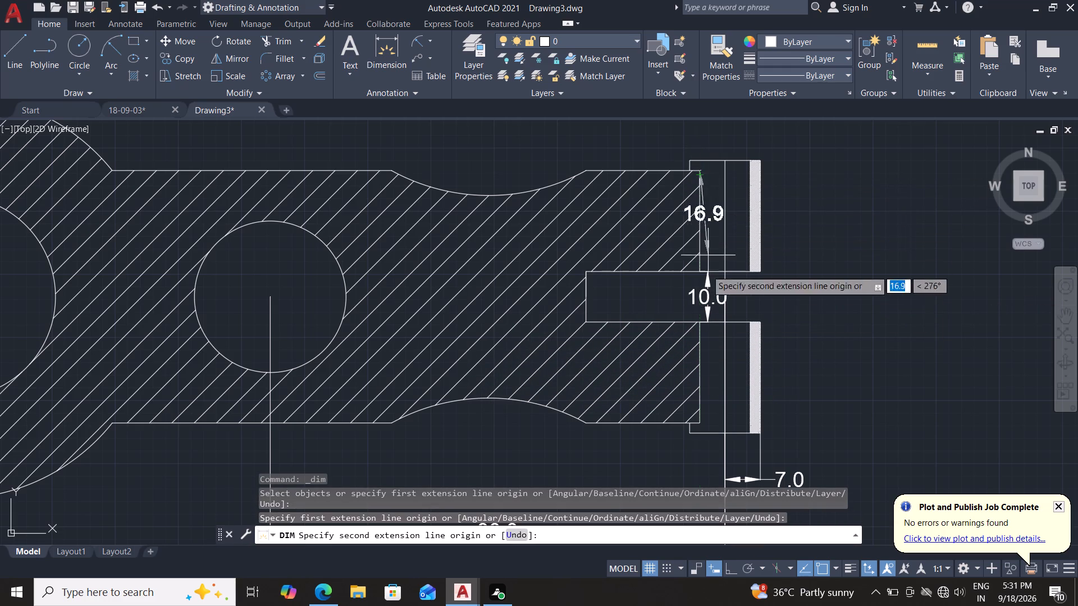
left_click(700, 423)
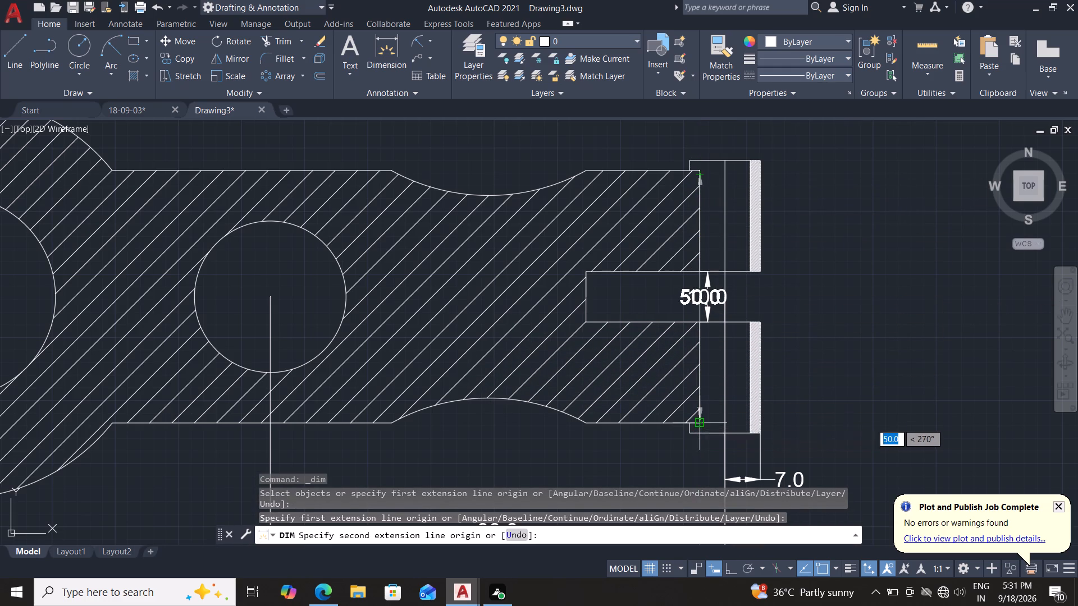
left_click(833, 308)
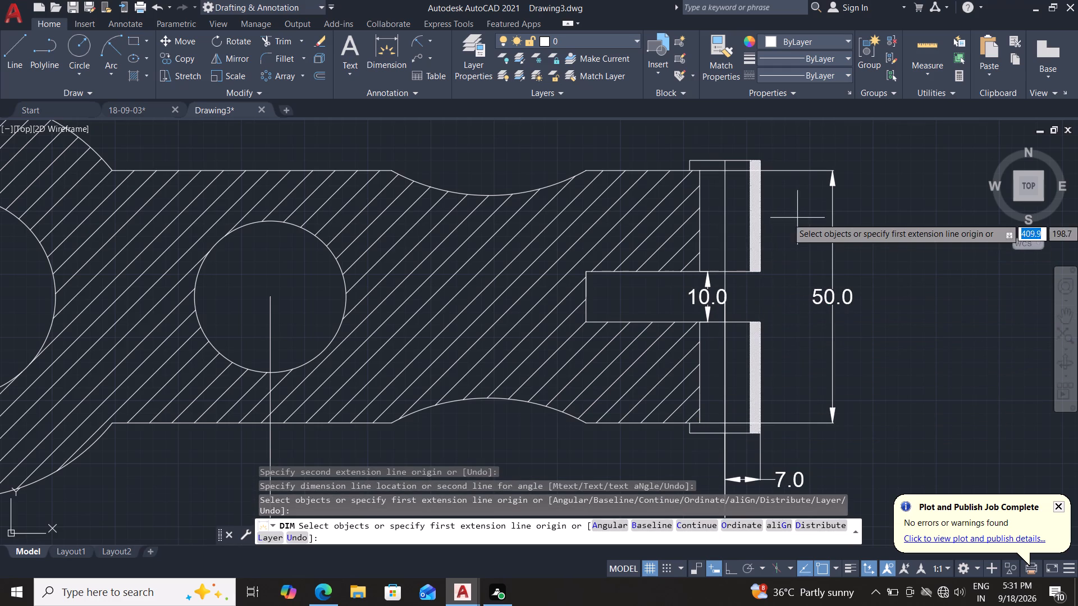
Dimension the full height of the end flange on the horizontal arm, placed beyond the 50.0 height dimension.
left_click(759, 162)
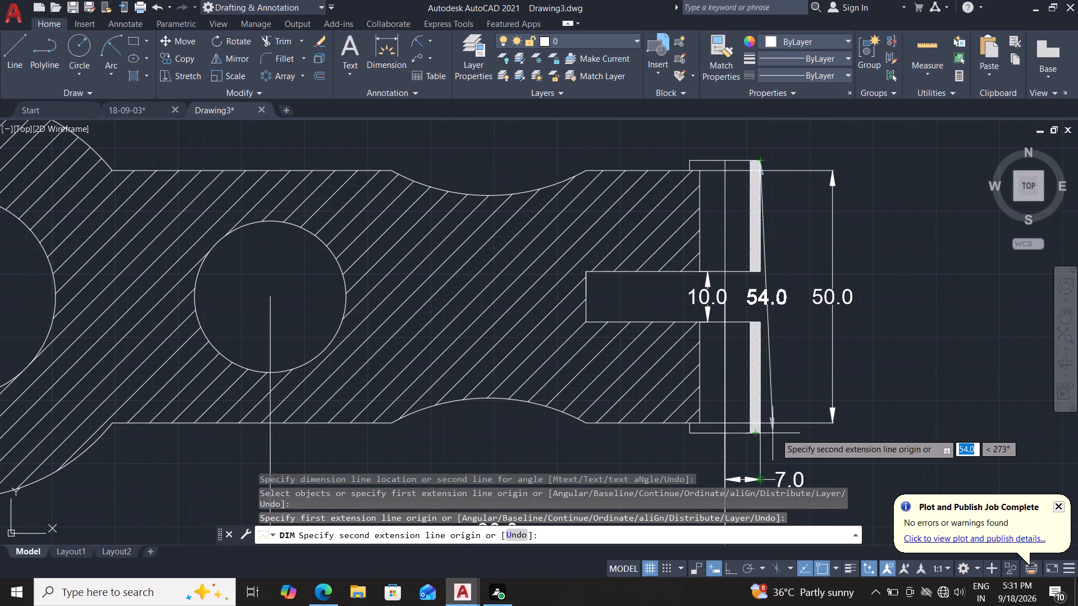
scroll(776, 438, "up", 2)
left_click(732, 425)
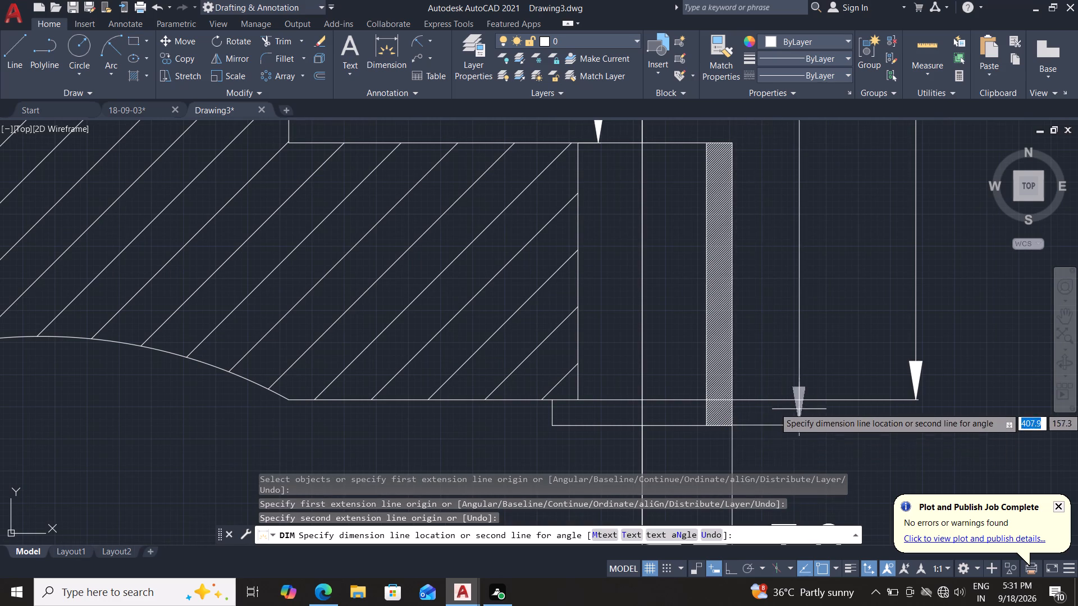
scroll(809, 406, "down", 4)
left_click(844, 369)
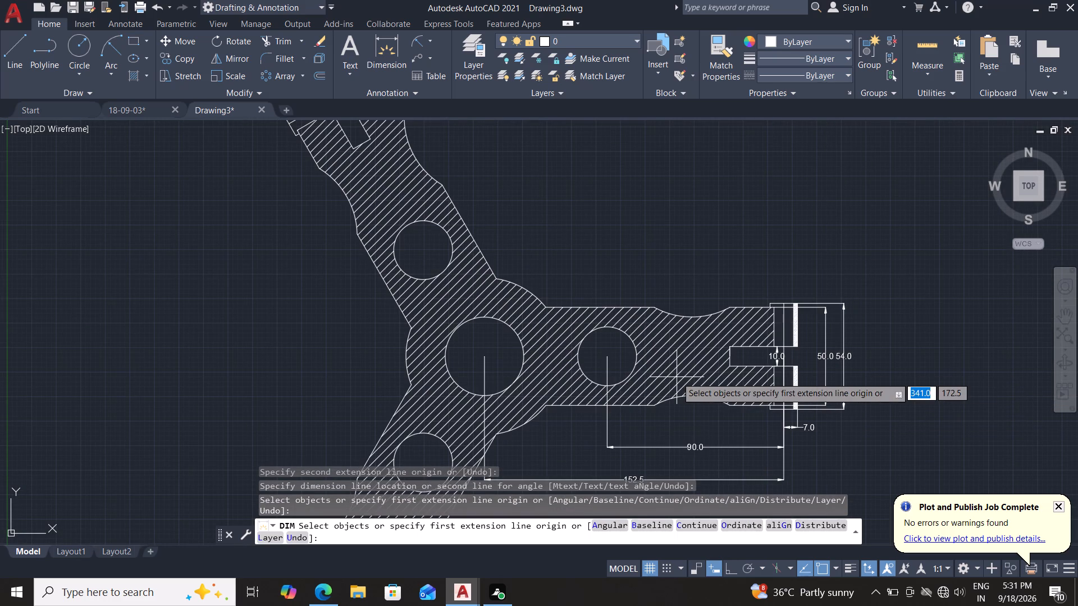
Add diameter dimensions to the upper arm's hole and the hub's central hole, placing both texts outside the hatched part.
left_click(428, 40)
left_click(454, 219)
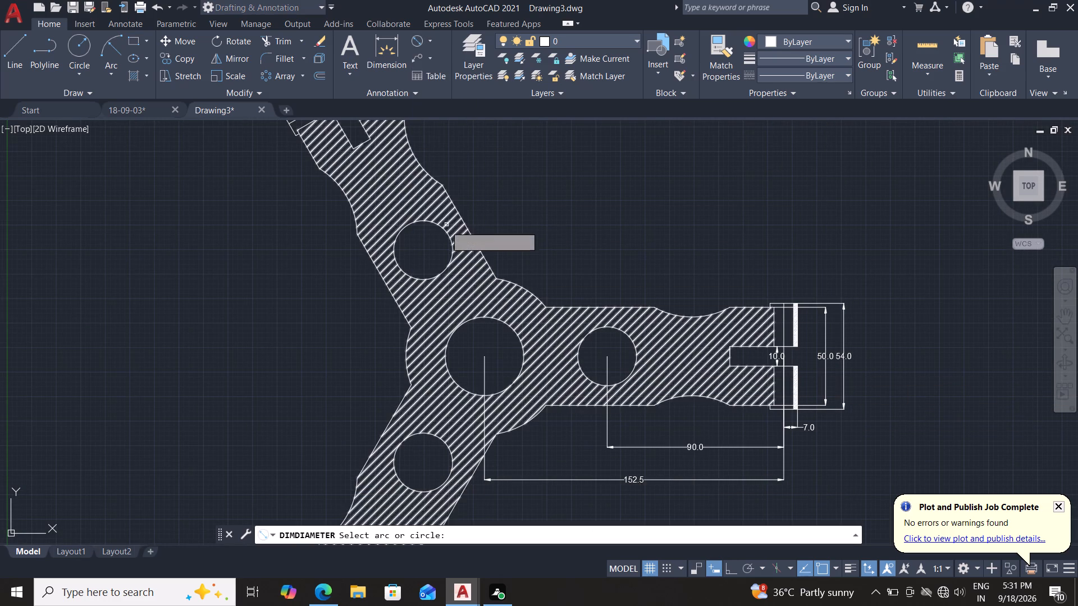
left_click(444, 230)
left_click(511, 205)
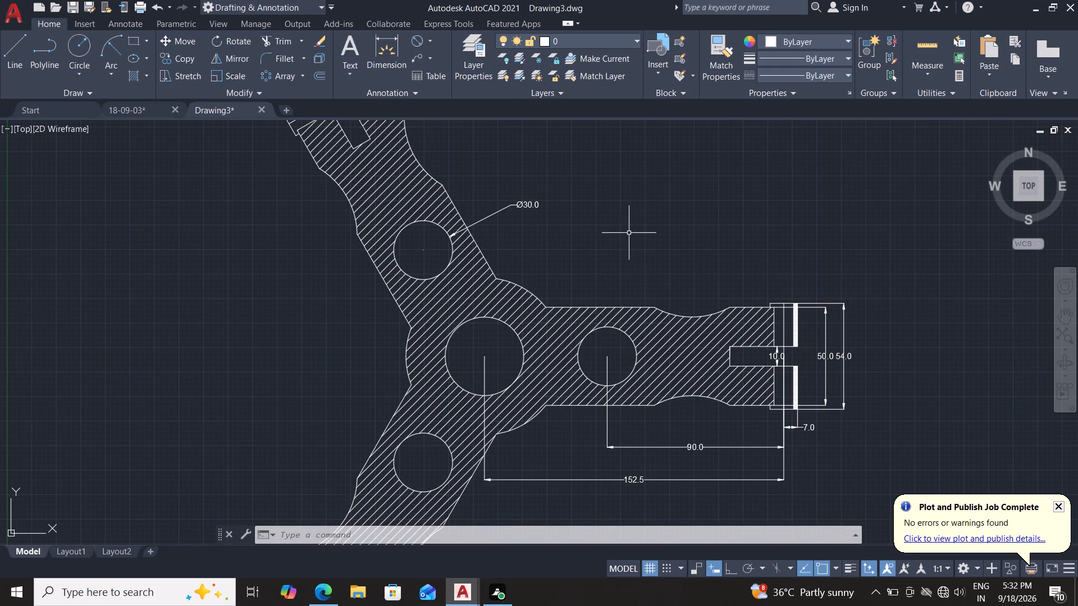
left_click(418, 39)
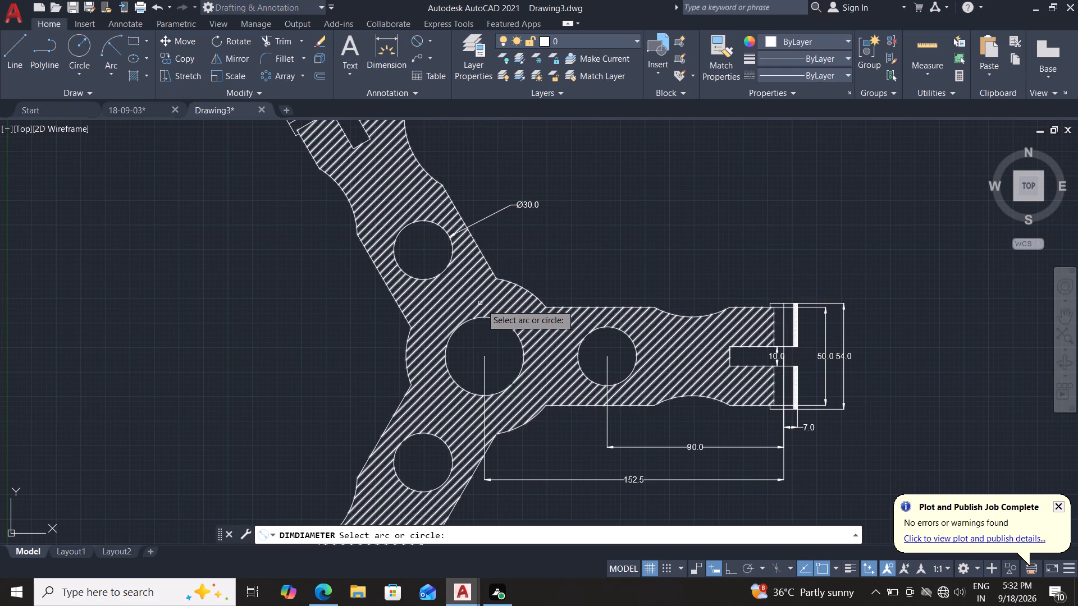
left_click(496, 319)
left_click(538, 256)
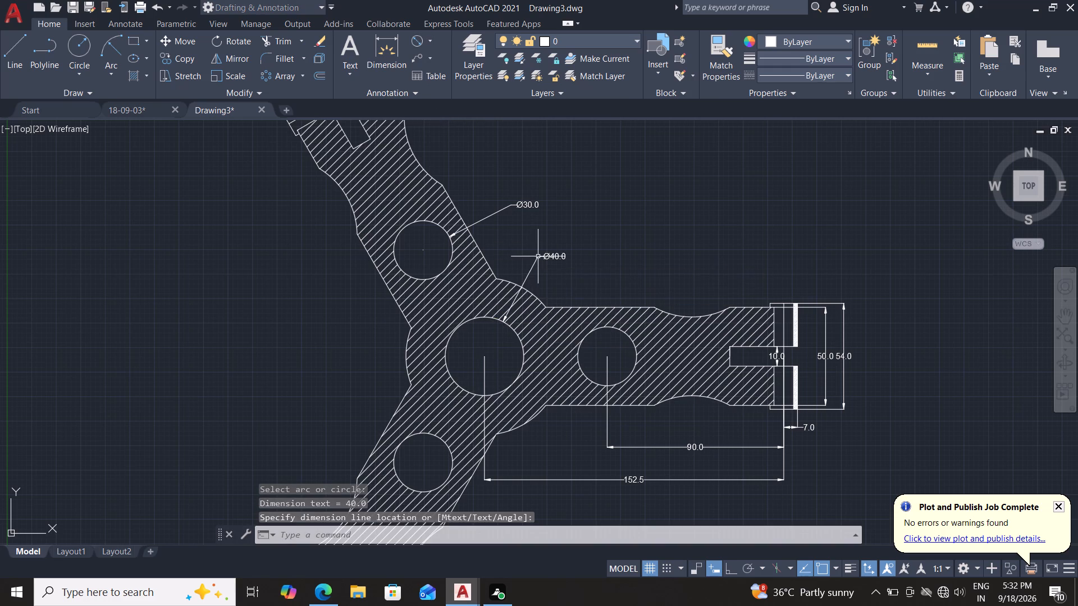
Add a diameter dimension to the hub's outer arc between the upper and horizontal arms, choosing the arc over the hatch.
left_click(415, 38)
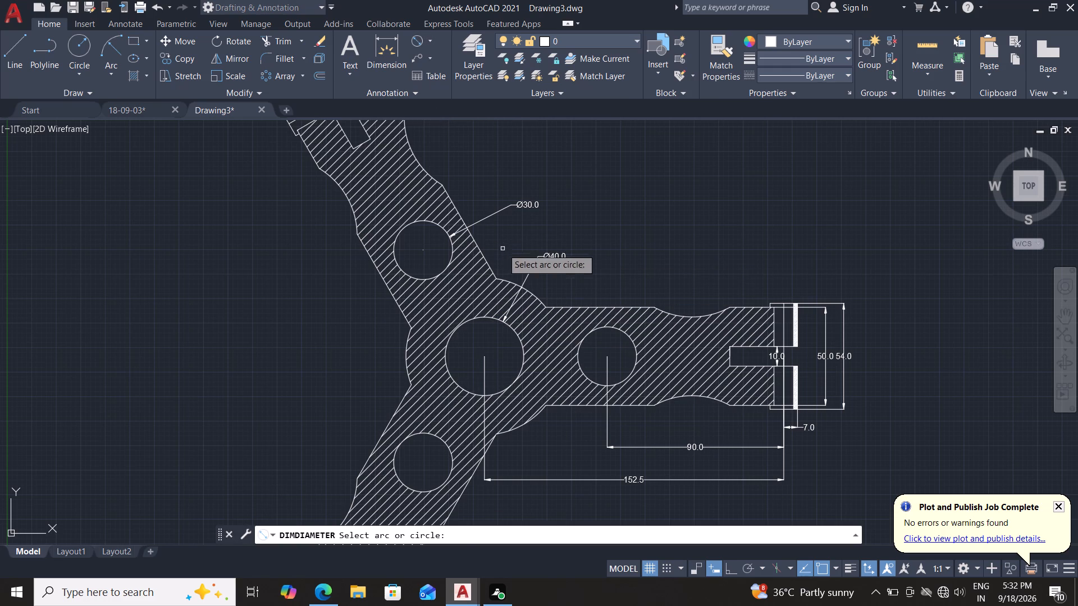
left_click(511, 281)
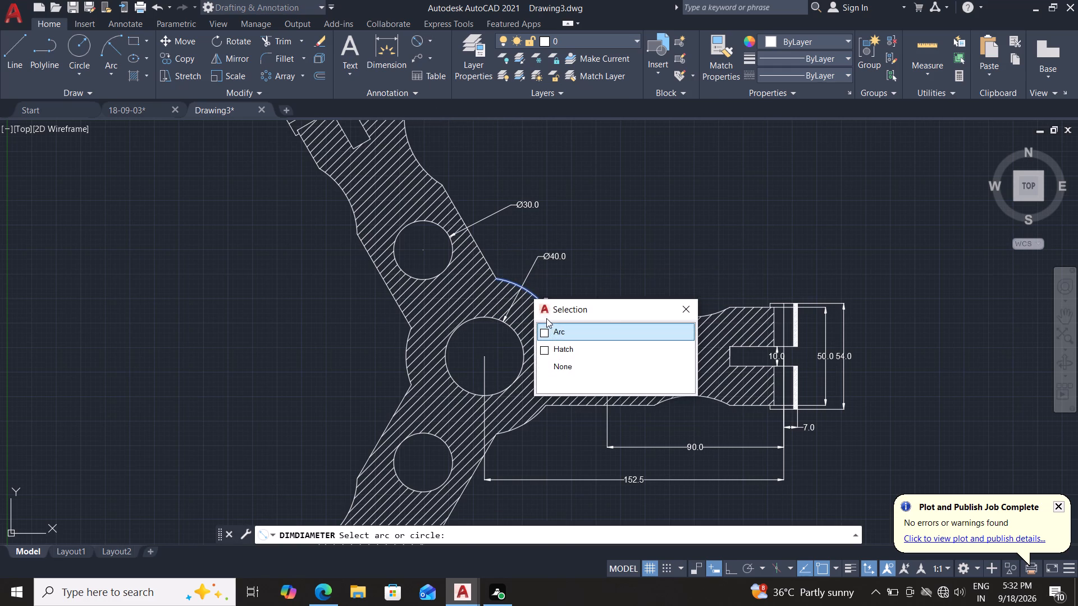
left_click(550, 336)
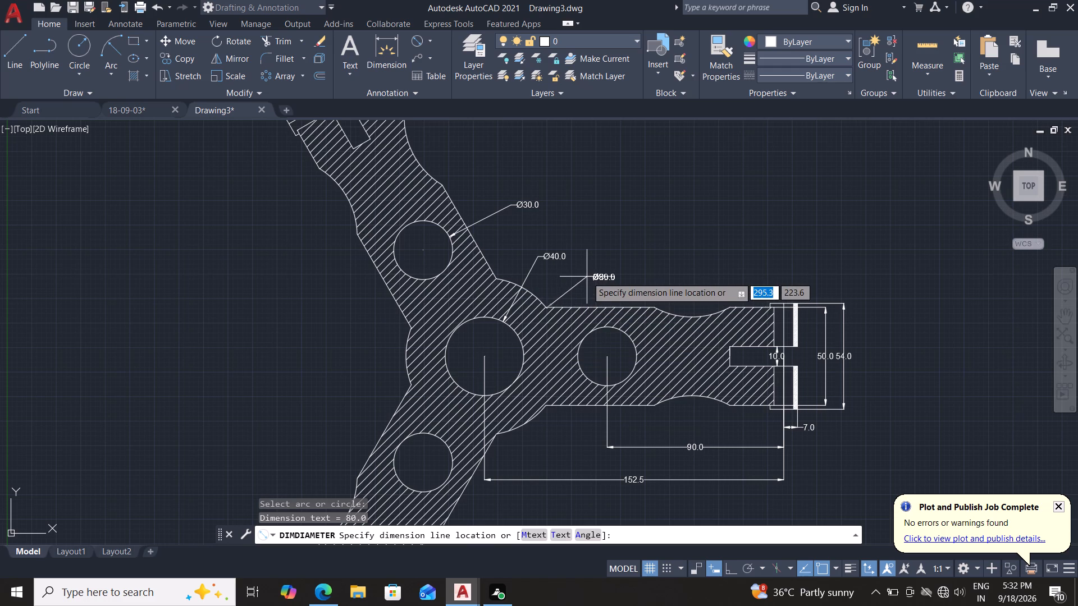
left_click(567, 278)
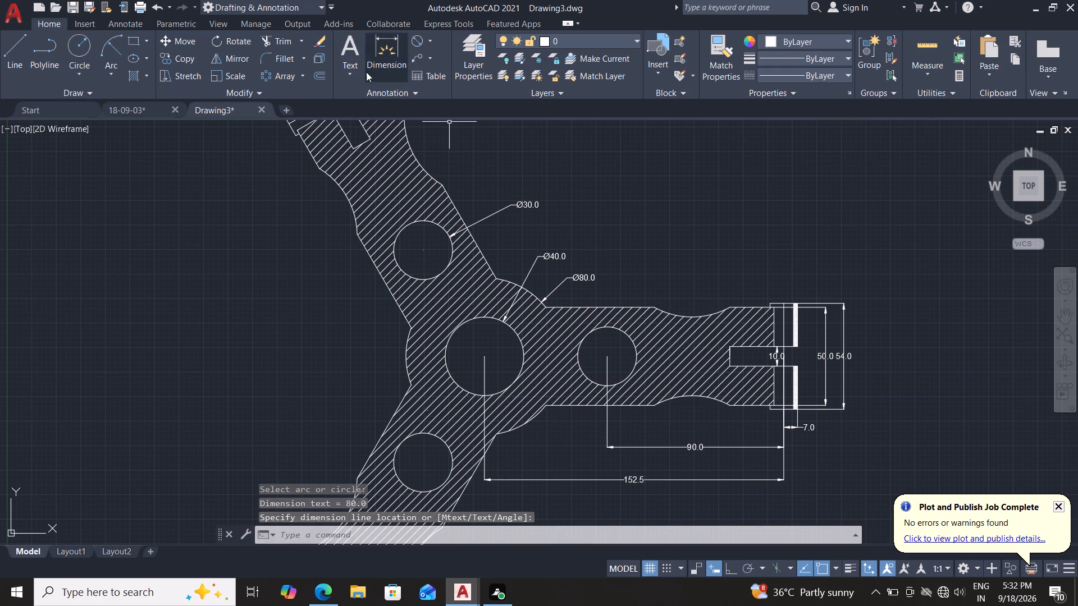
Dimension the horizontal width of the curved recess in the horizontal arm's lower edge, placed just below the arm.
left_click_drag(377, 46, 385, 47)
scroll(709, 412, "up", 1)
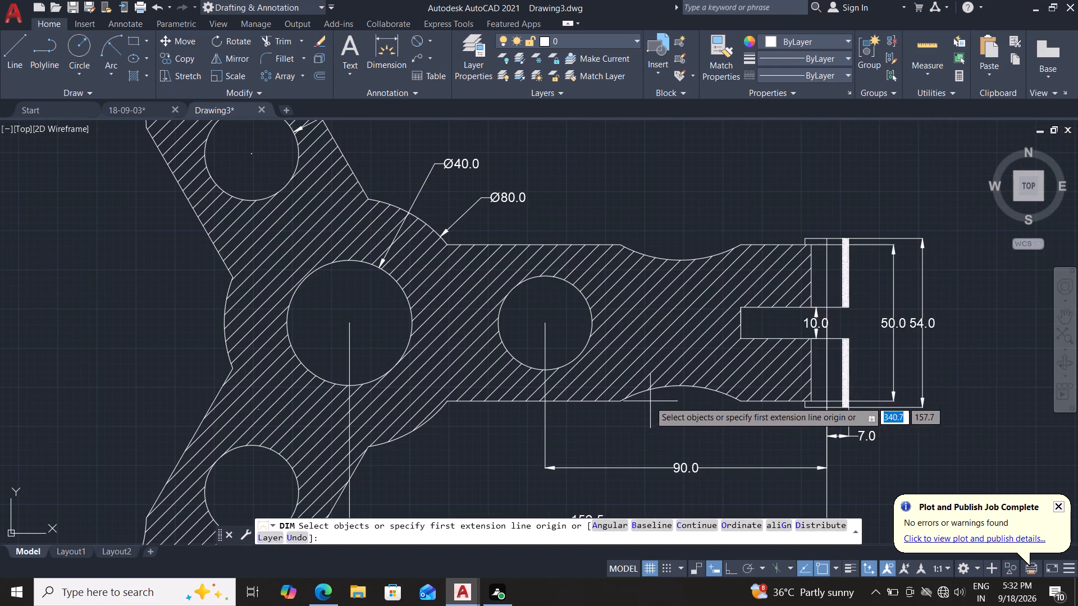
left_click(620, 403)
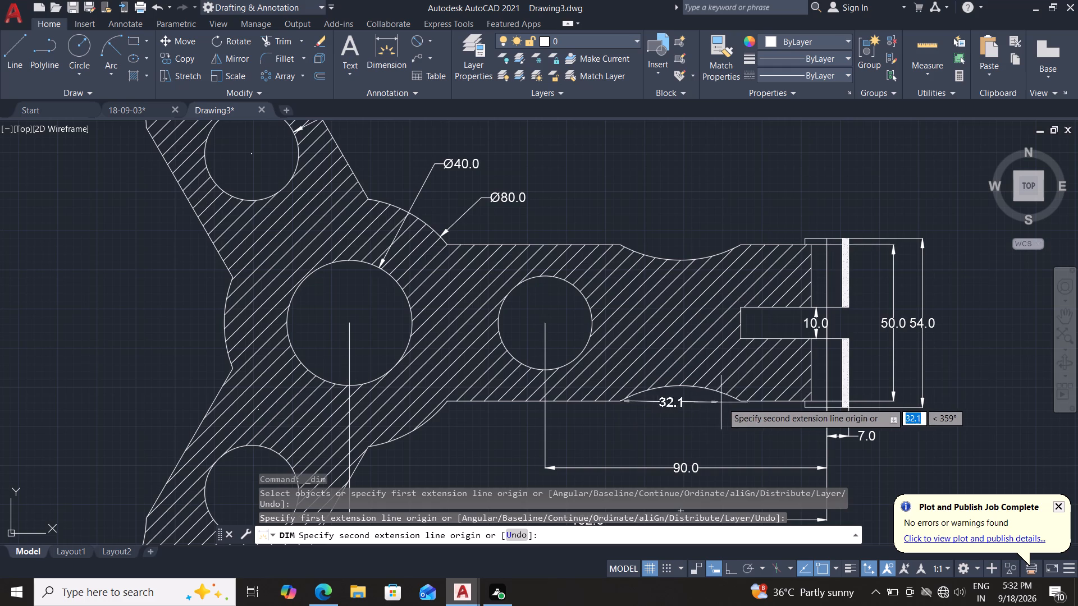
left_click(739, 402)
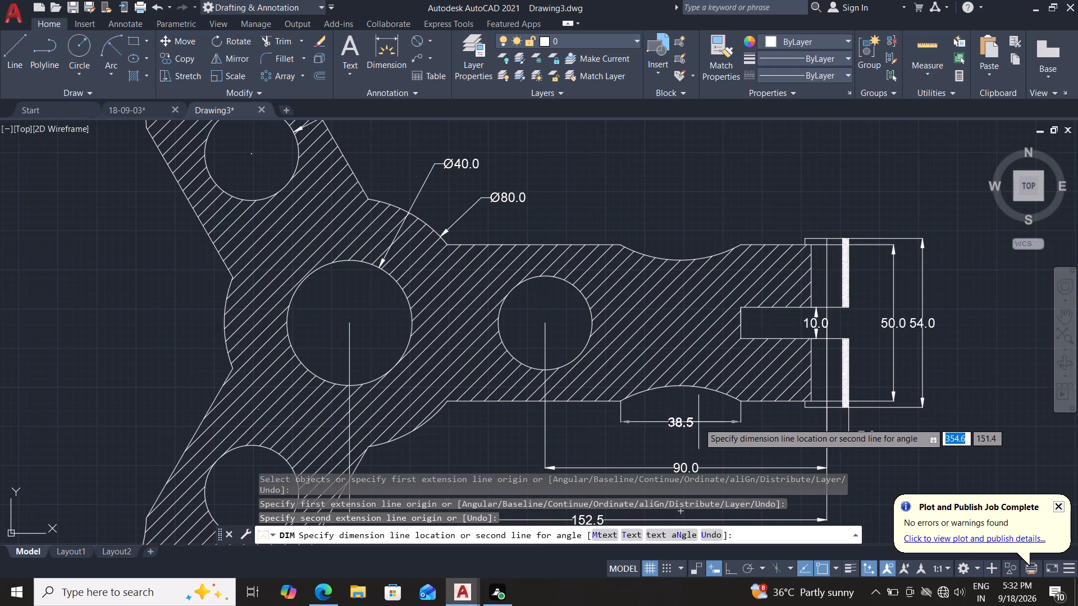
left_click(696, 424)
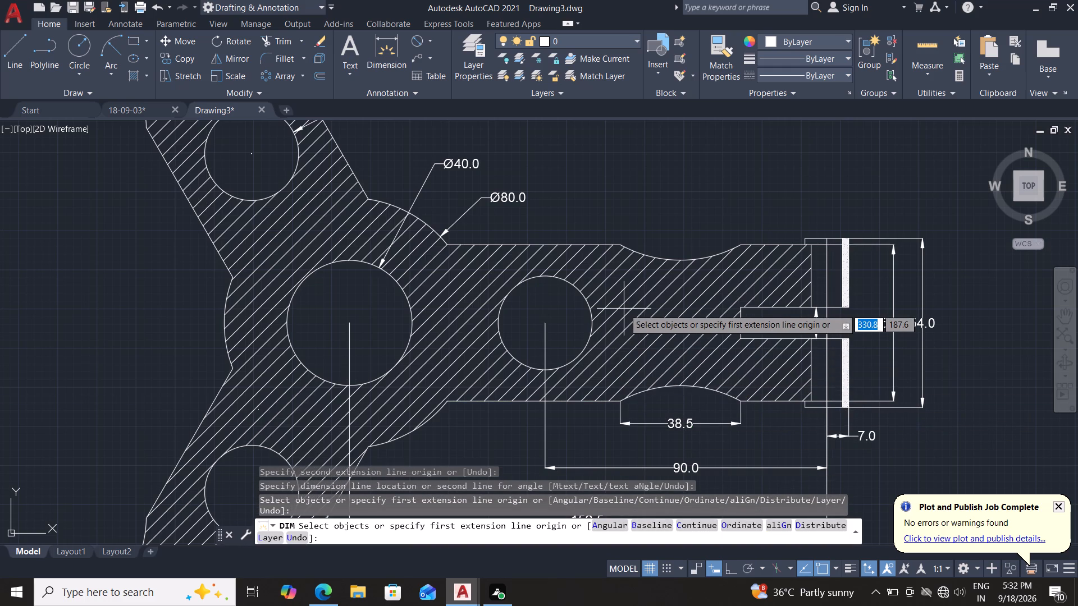
Add a radius dimension to the curved recess in the horizontal arm's upper edge, placing its text above the arm.
left_click(427, 35)
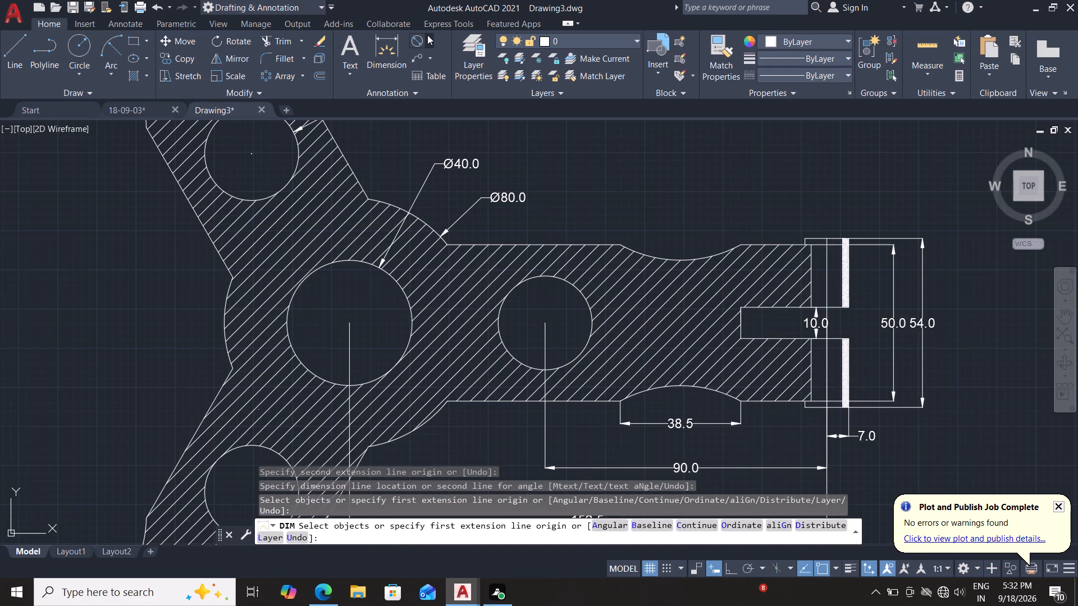
left_click(439, 175)
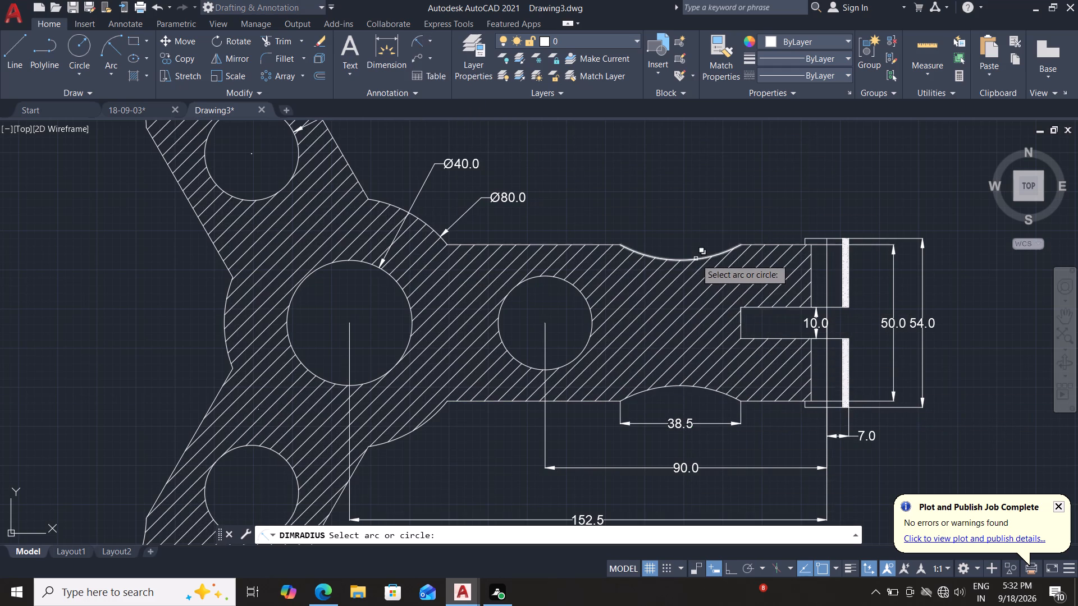
left_click(696, 259)
left_click(735, 304)
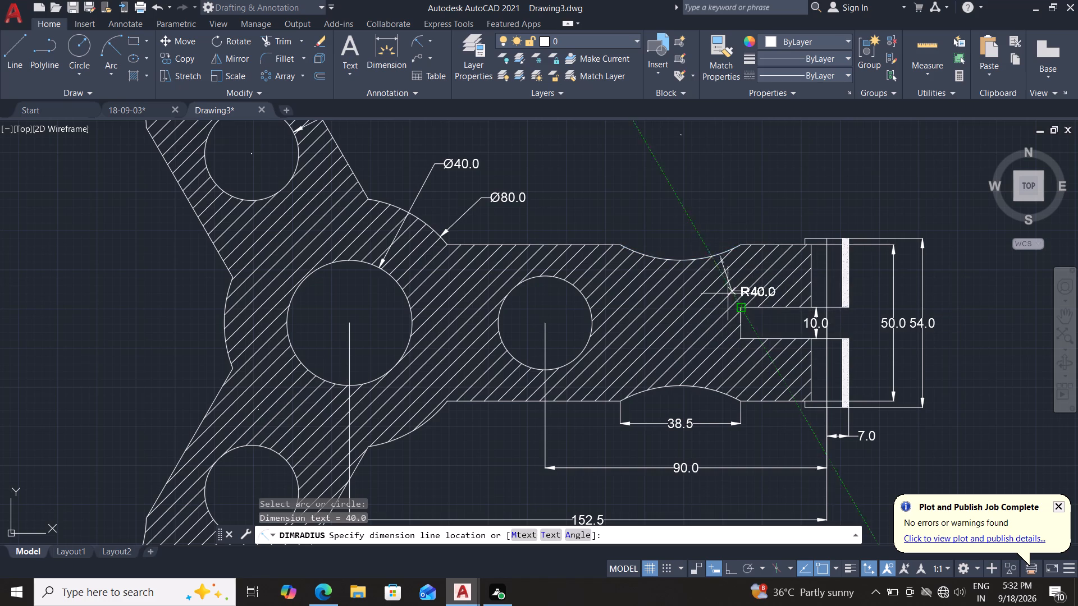
left_click(662, 199)
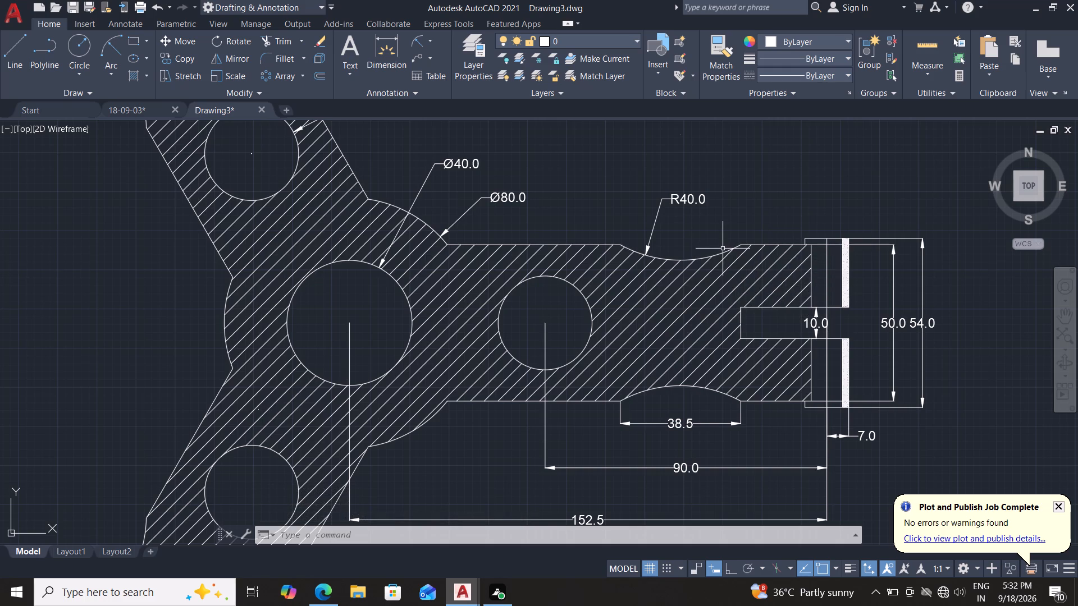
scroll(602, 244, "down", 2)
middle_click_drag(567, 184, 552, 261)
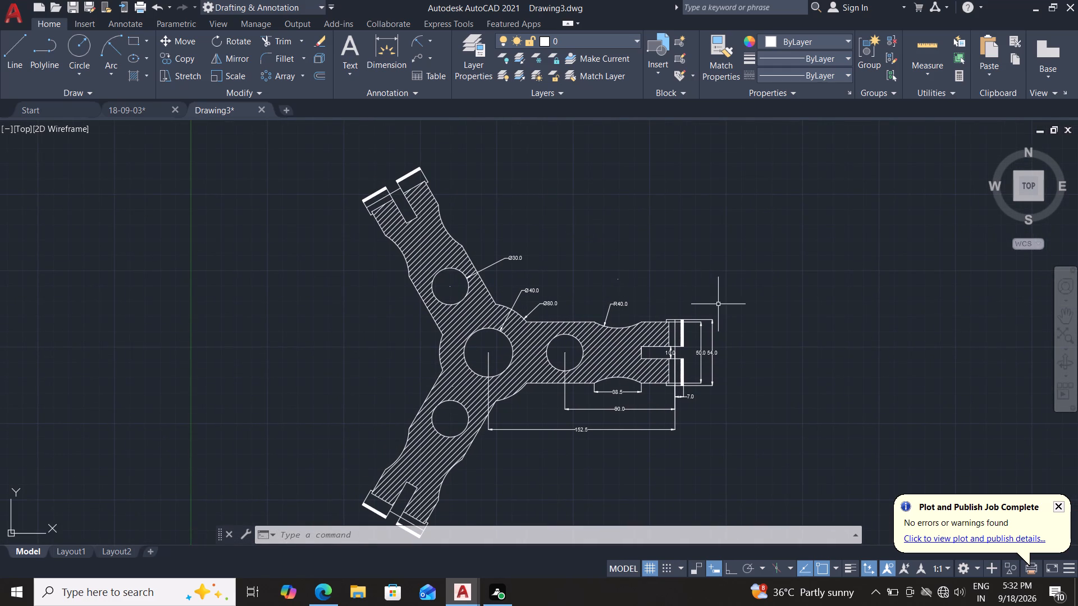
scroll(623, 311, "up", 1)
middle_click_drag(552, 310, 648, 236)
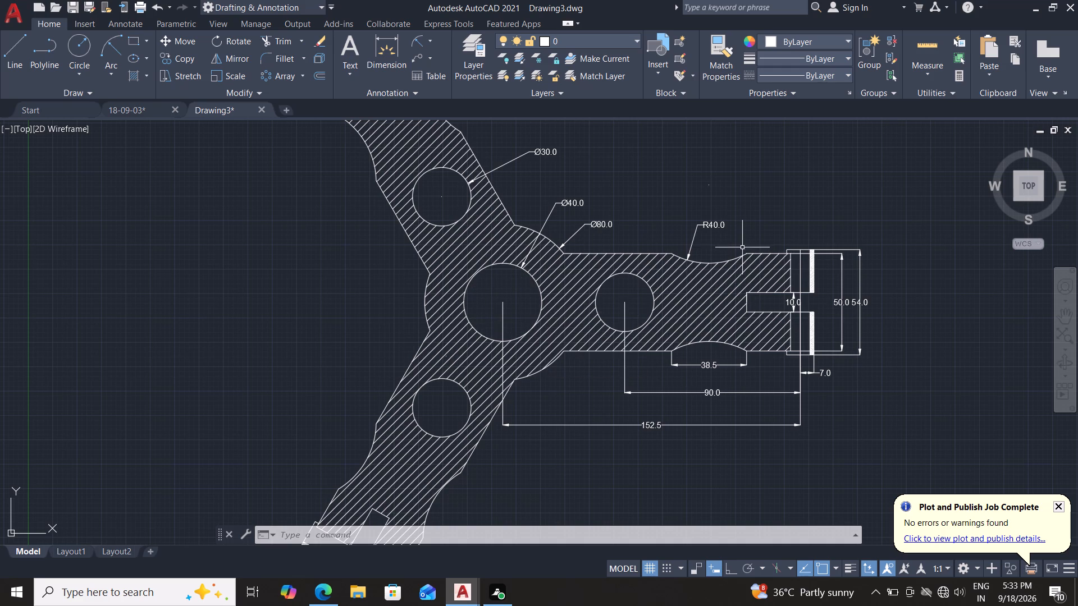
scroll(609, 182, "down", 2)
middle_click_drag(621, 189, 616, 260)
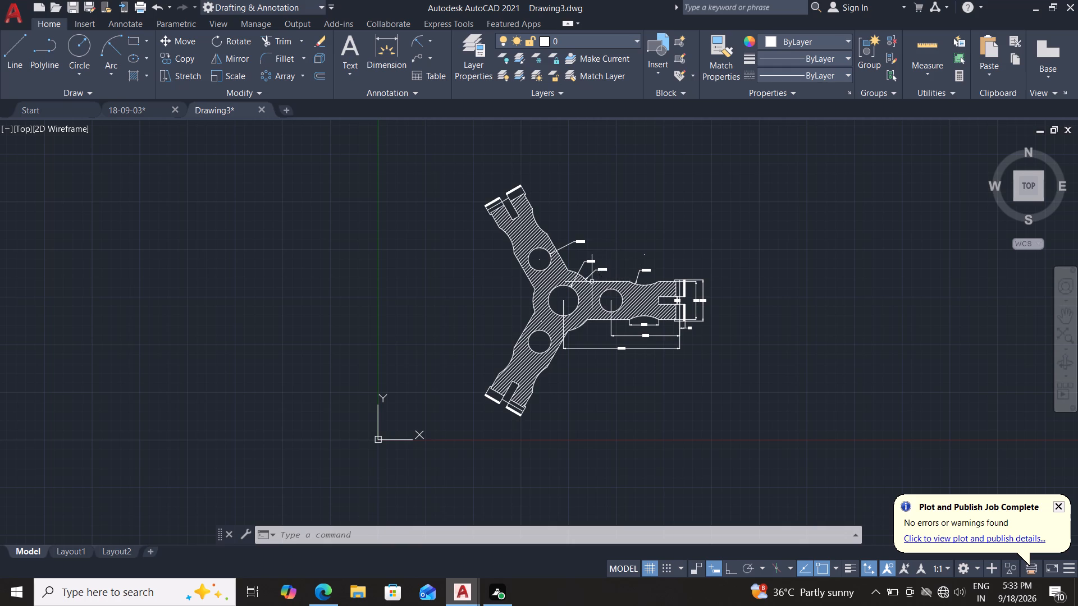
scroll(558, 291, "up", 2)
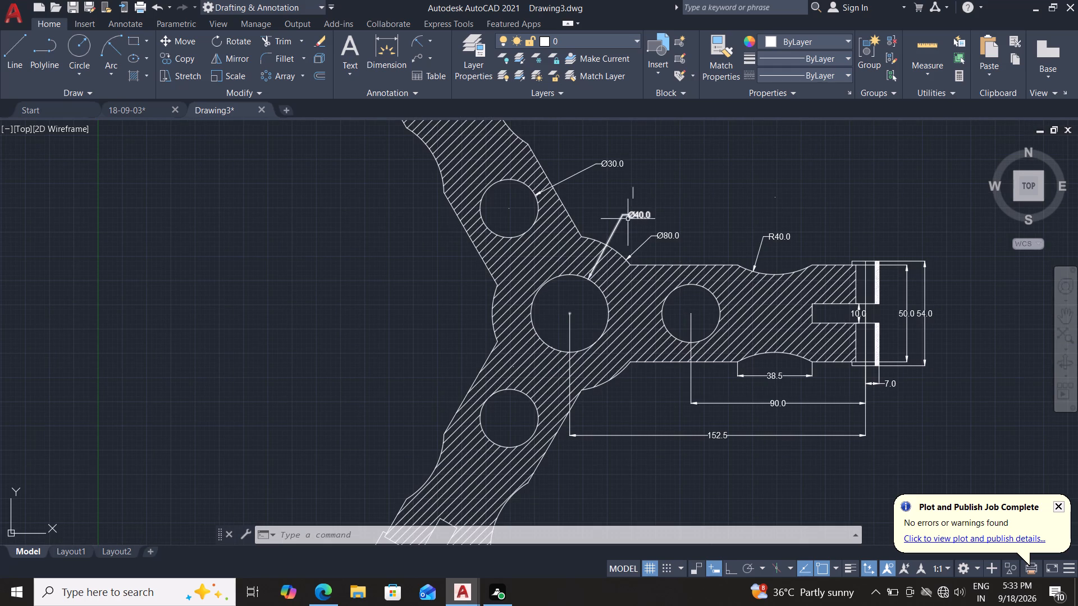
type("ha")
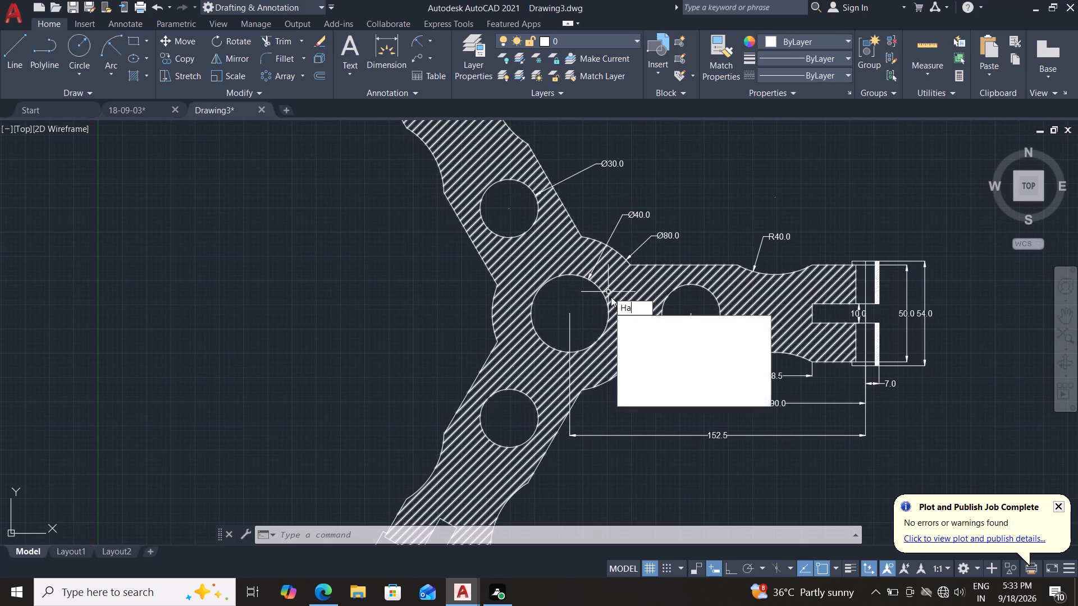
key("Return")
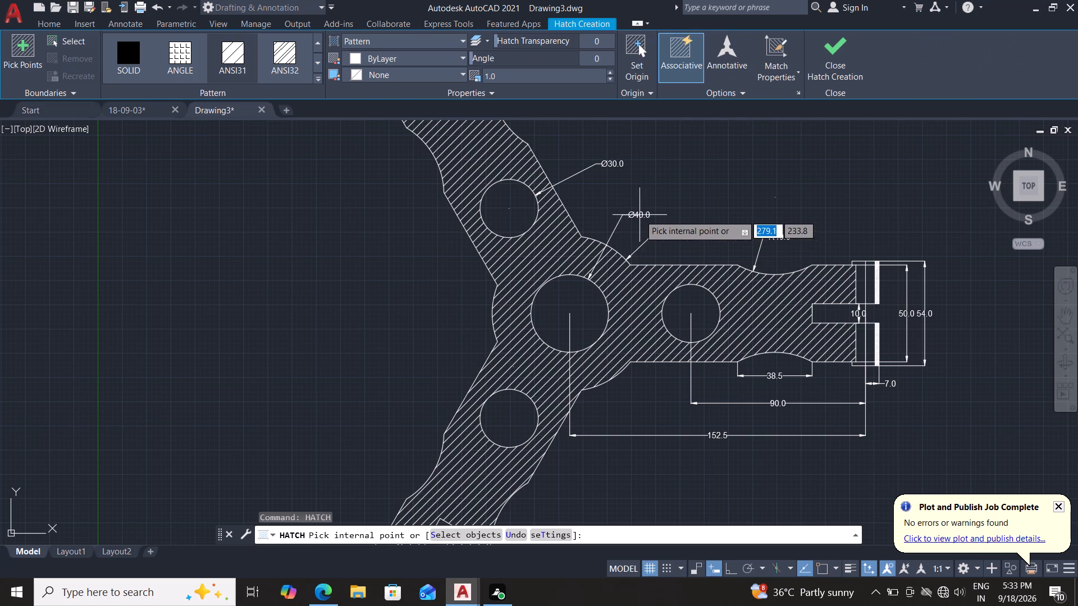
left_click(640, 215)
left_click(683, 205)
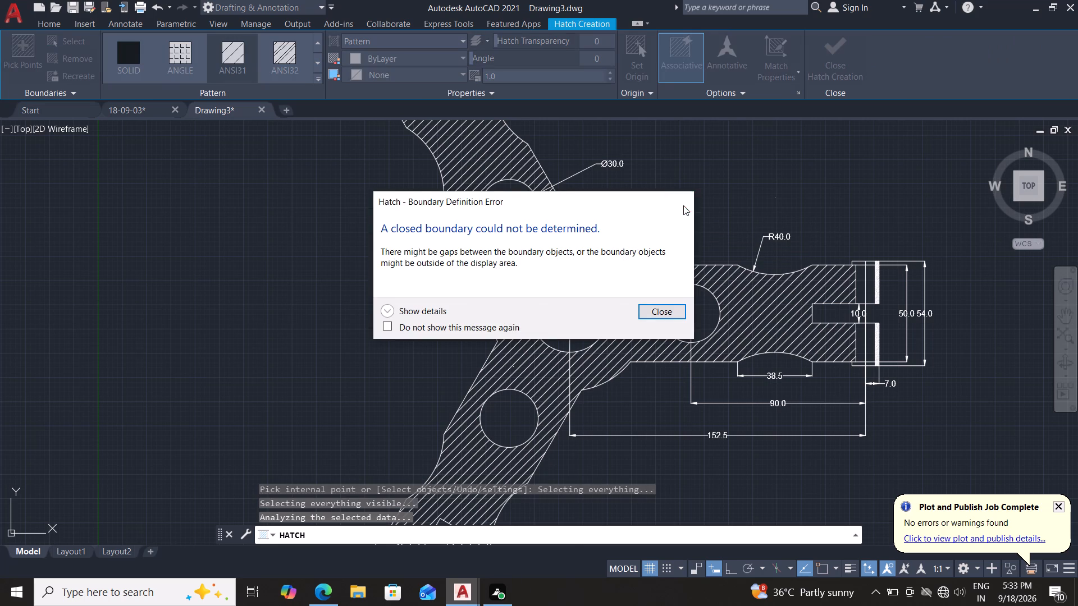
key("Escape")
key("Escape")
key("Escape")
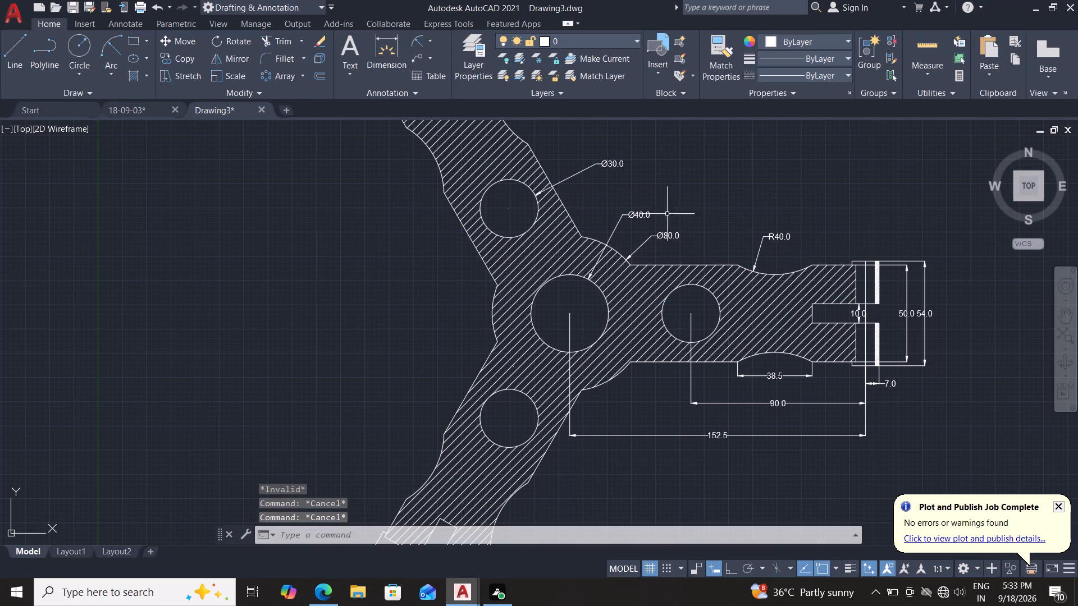
Set the colour of the hub hole's diameter dimension to Green and its transparency to 30 in its properties.
key("p")
key("r")
key("Return")
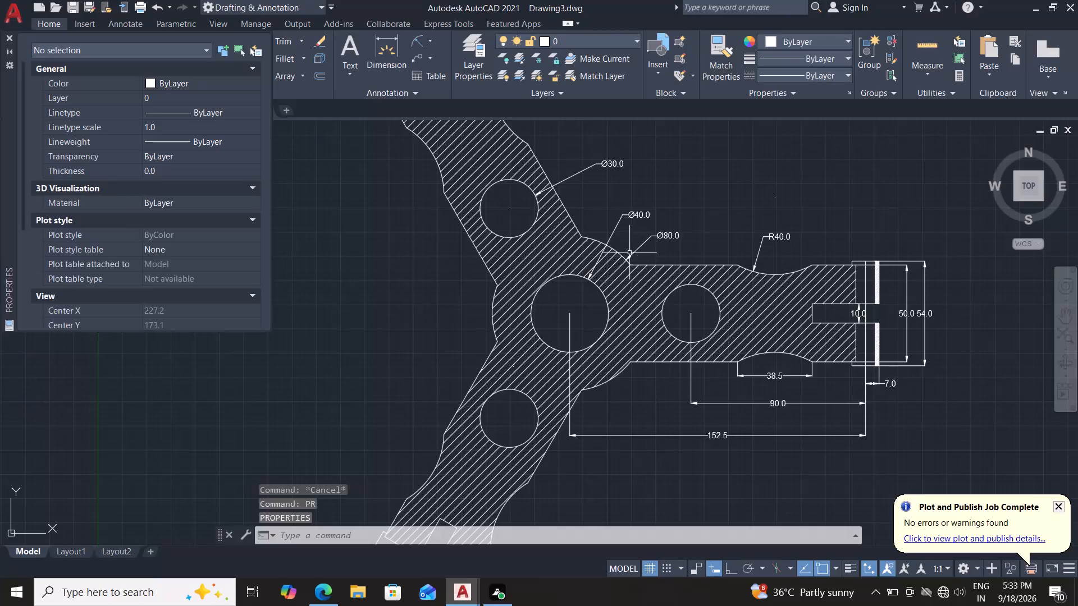
left_click(634, 214)
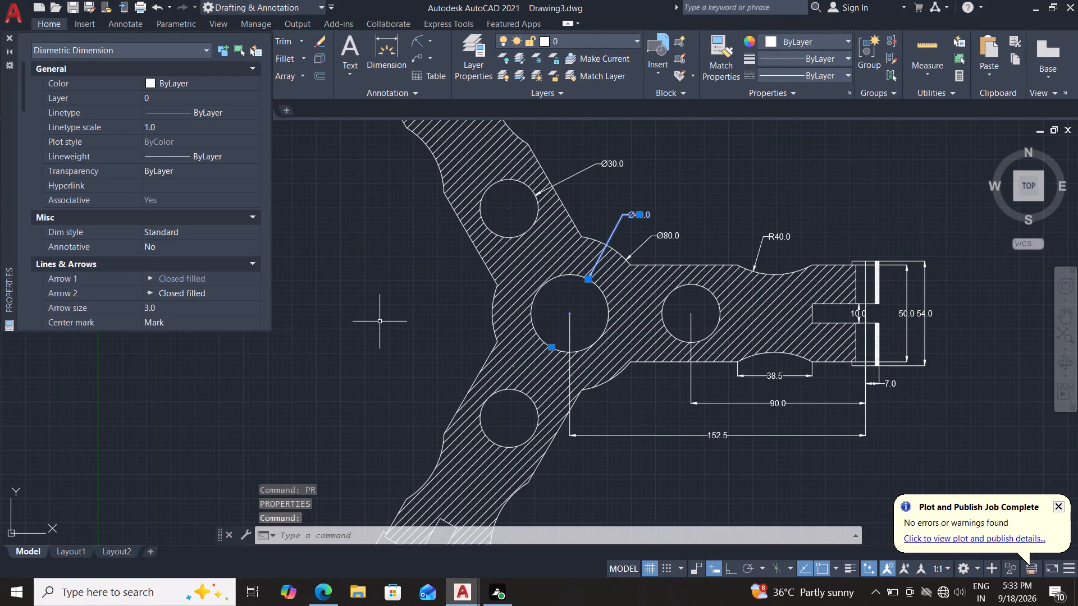
middle_click_drag(414, 301, 442, 328)
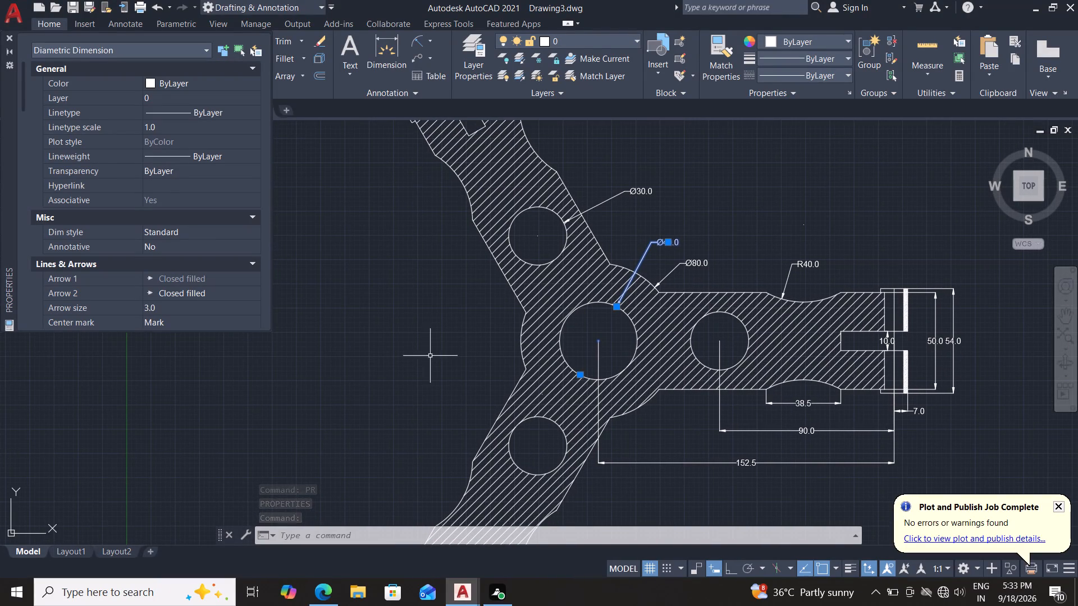
left_click(172, 72)
double_click(174, 80)
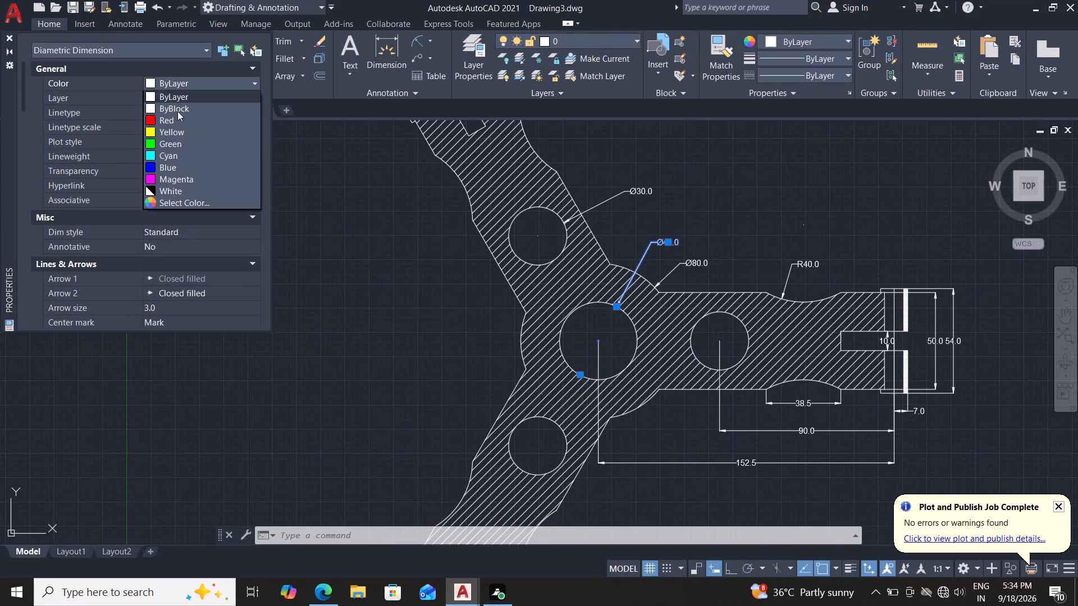
left_click(184, 148)
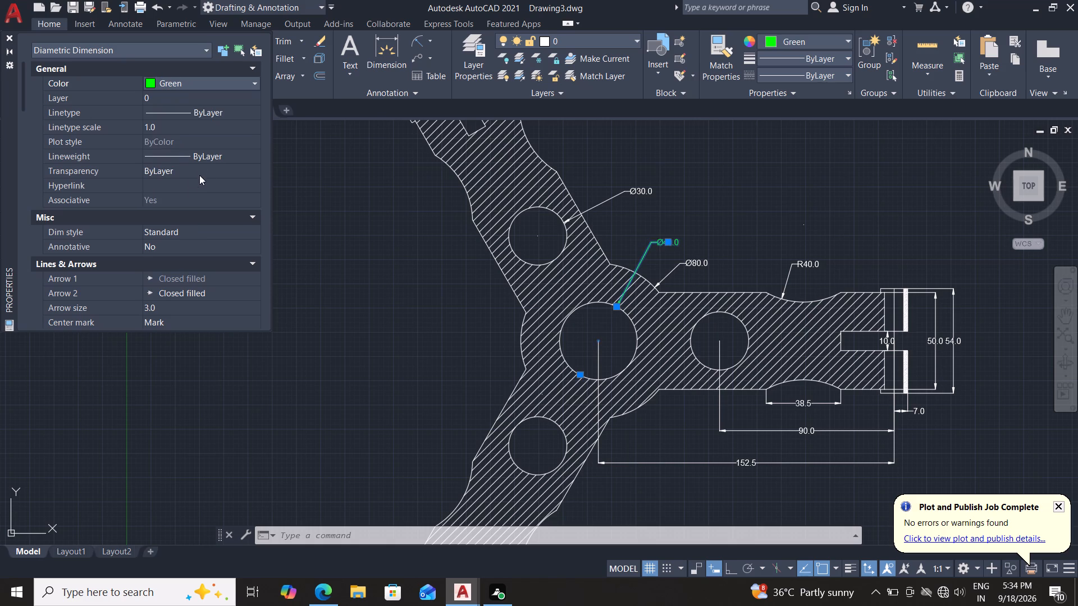
left_click_drag(201, 169, 66, 173)
type("30")
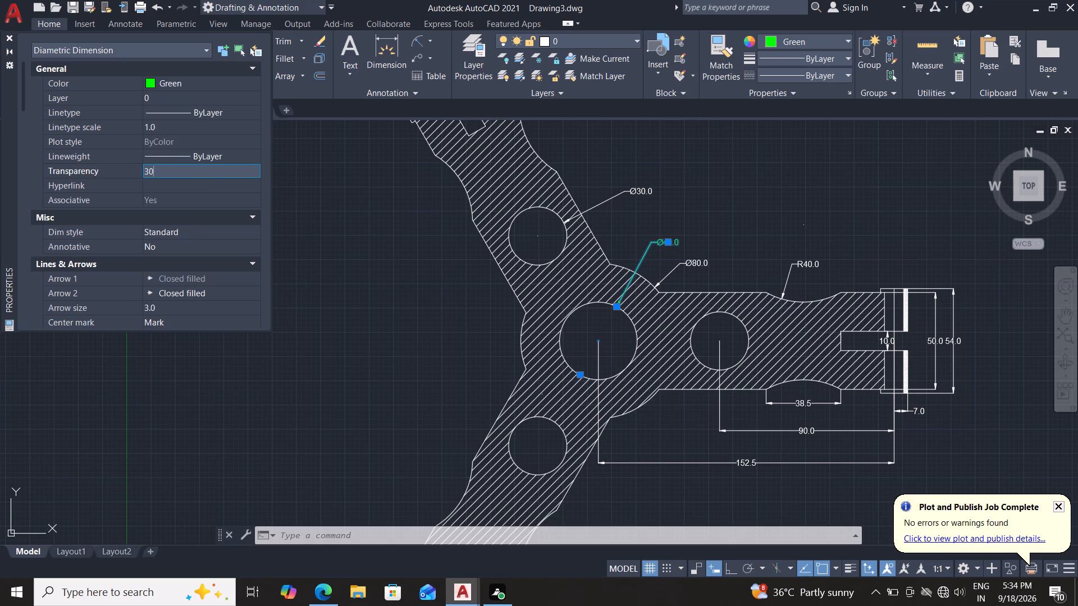
key("Return")
left_click(8, 34)
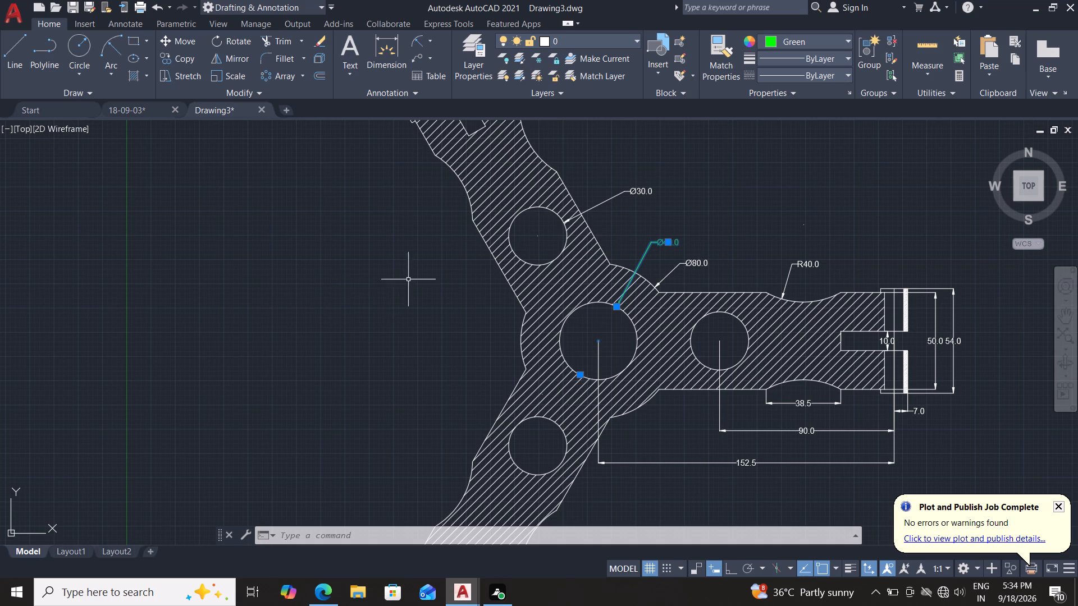
Set the upper arm hole's diameter dimension to Green with transparency 30 in its properties.
key("Escape")
key("Escape")
left_click(640, 192)
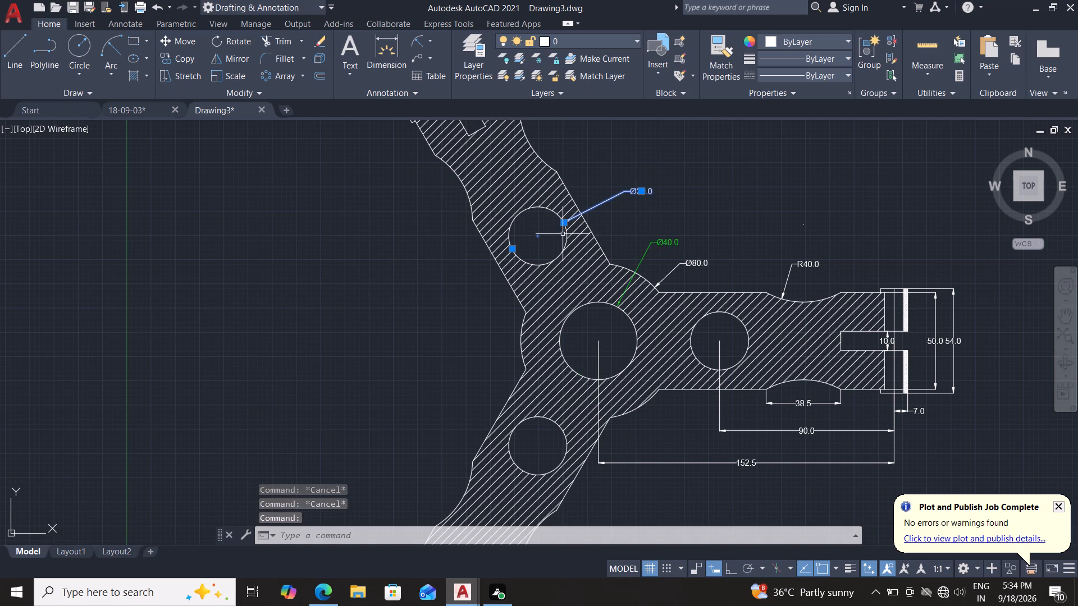
type("pr")
key("Return")
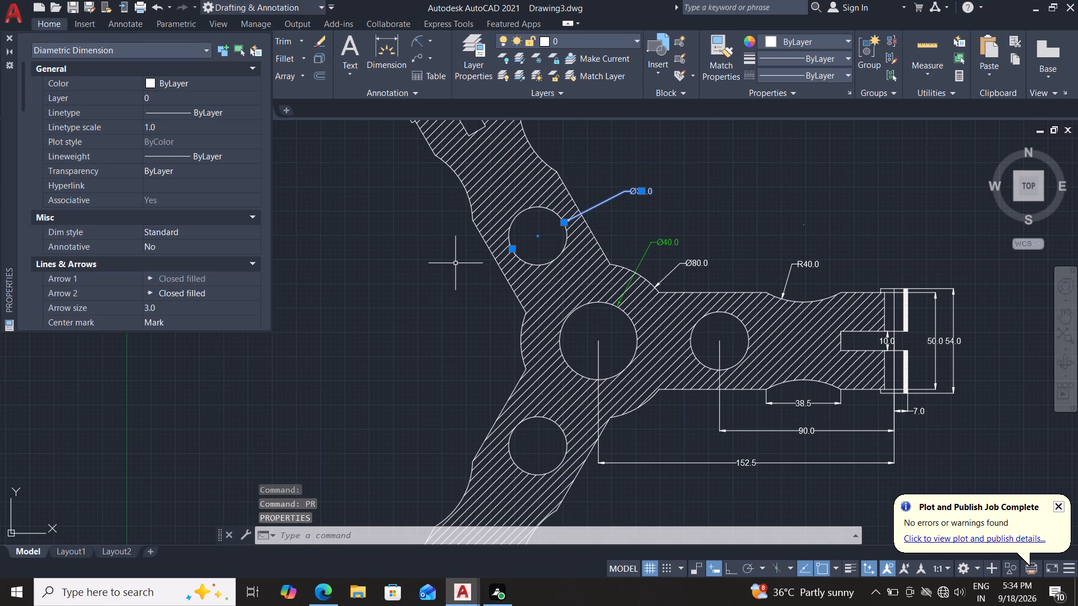
double_click(216, 77)
left_click(171, 146)
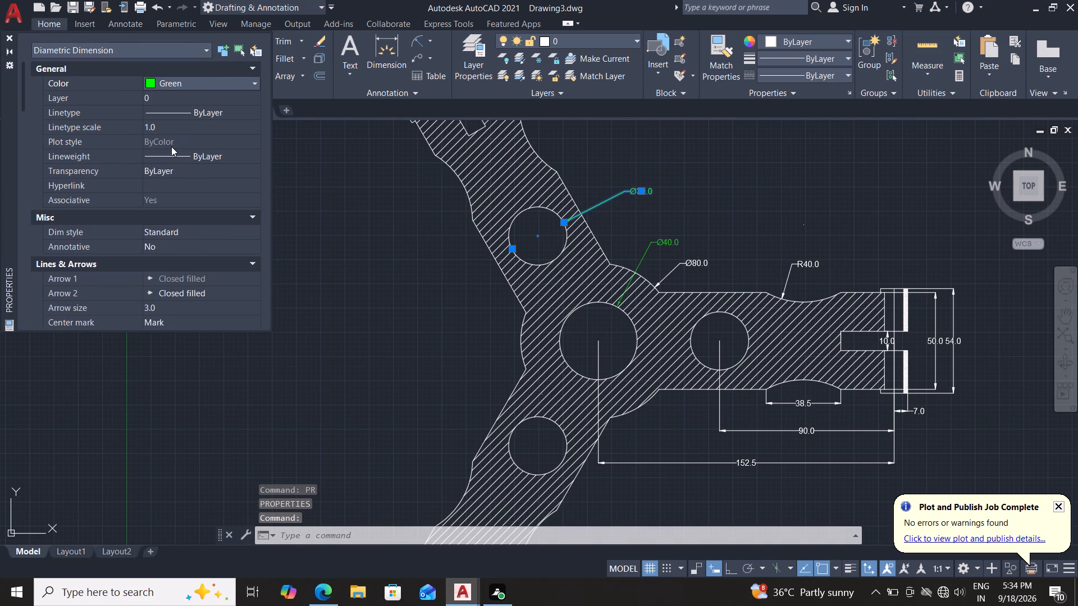
left_click_drag(184, 171, 93, 166)
type("30")
key("Return")
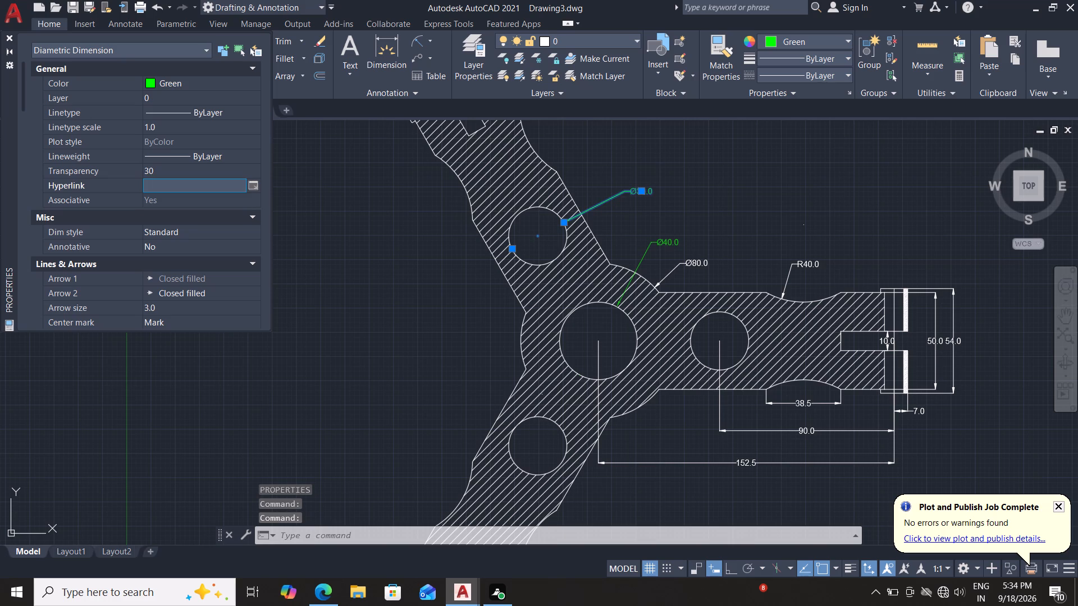
key("Escape")
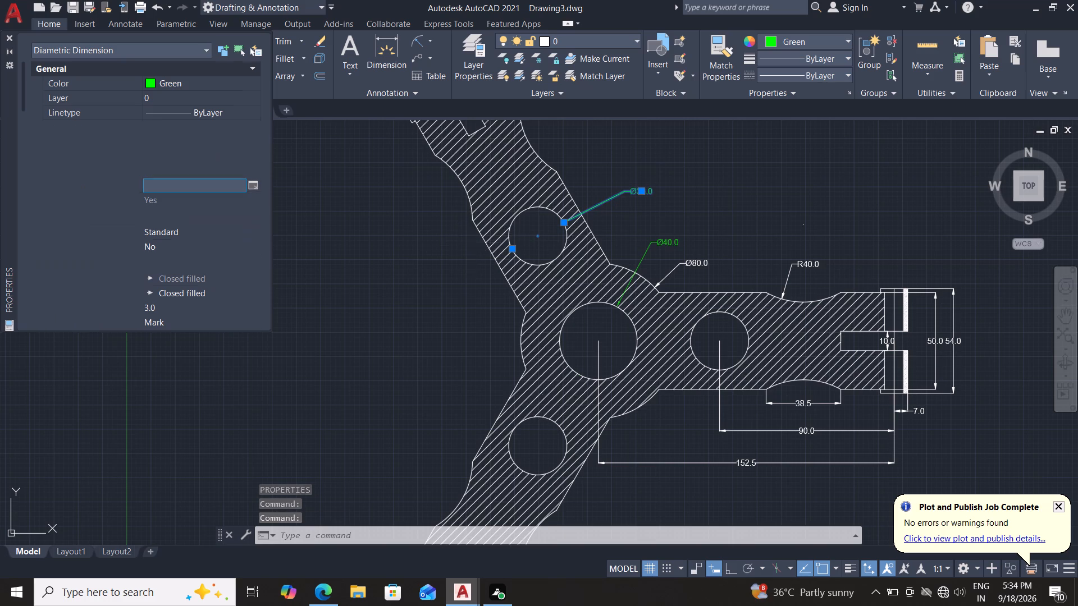
key("Escape")
Set the diameter dimension of the hub's outer arc to Green with transparency 30.
middle_click_drag(477, 294, 416, 276)
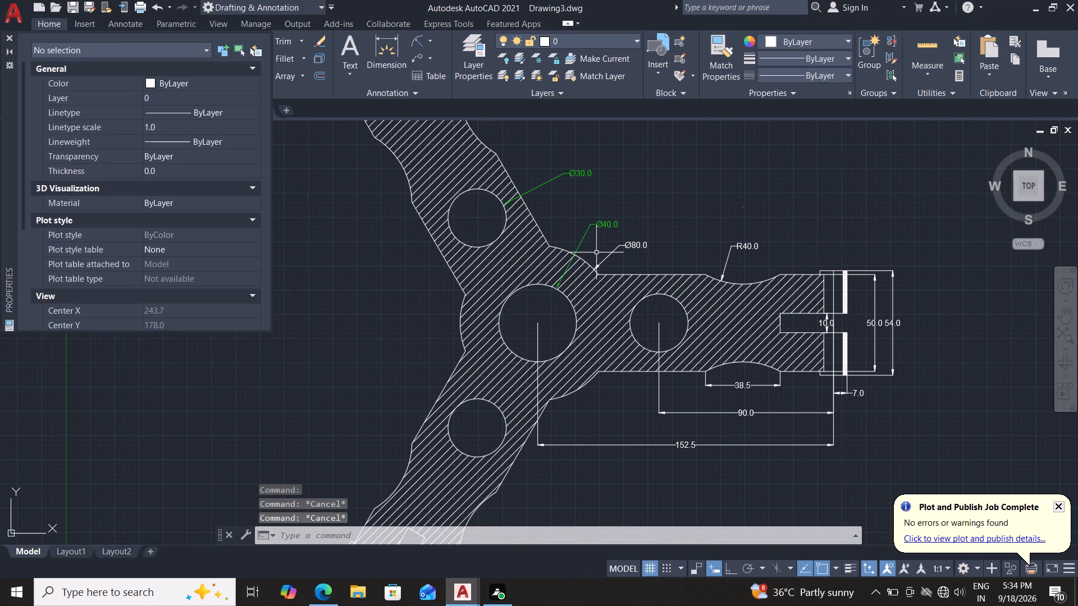
left_click(619, 246)
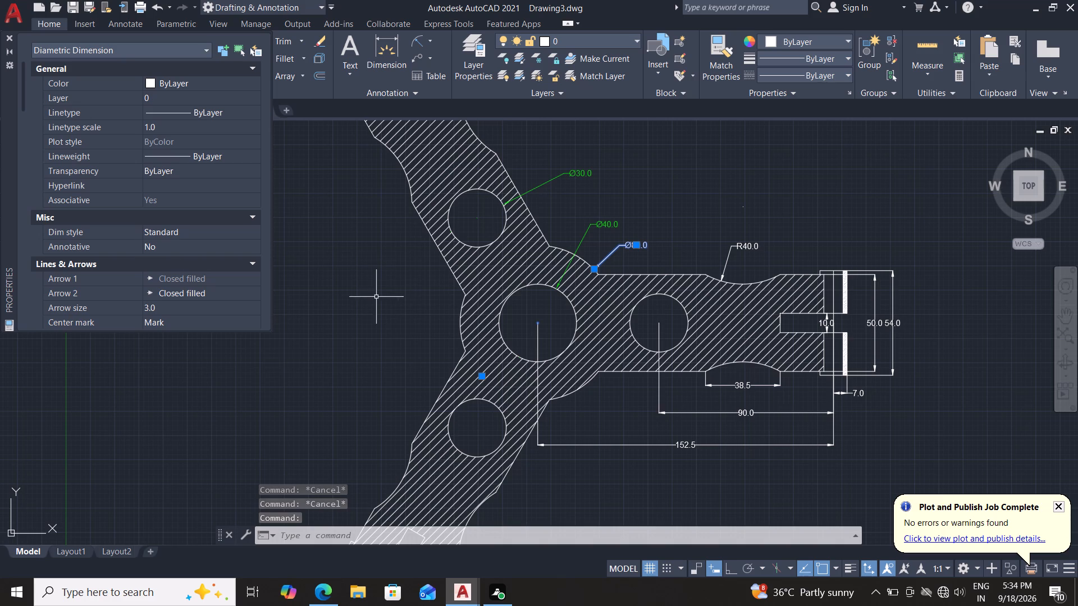
left_click(211, 73)
left_click(210, 78)
left_click(209, 81)
left_click(185, 141)
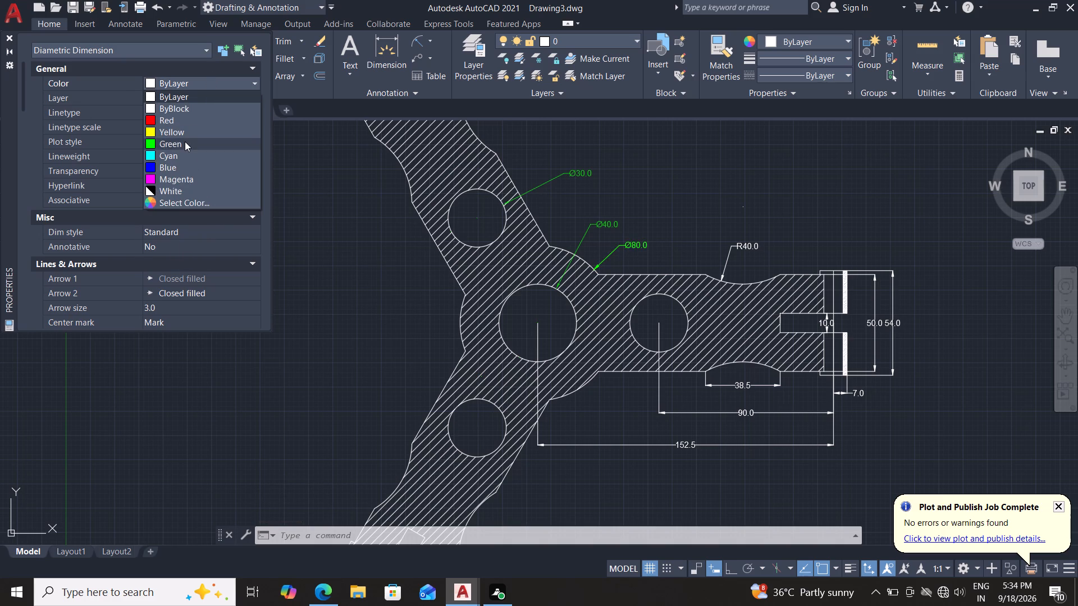
left_click_drag(189, 174, 188, 173)
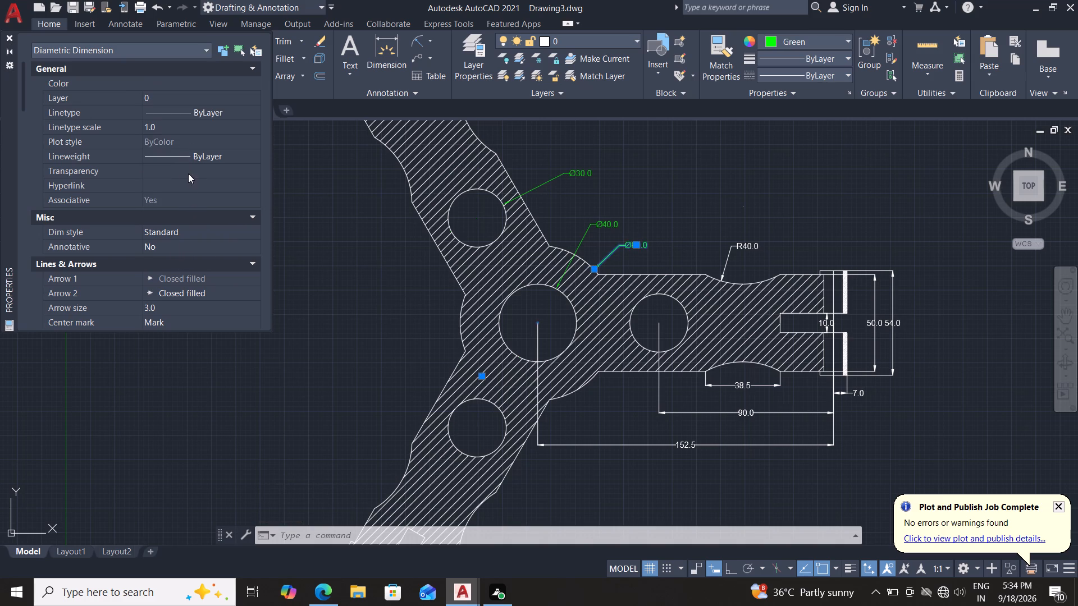
left_click_drag(188, 173, 52, 173)
type("30")
key("Return")
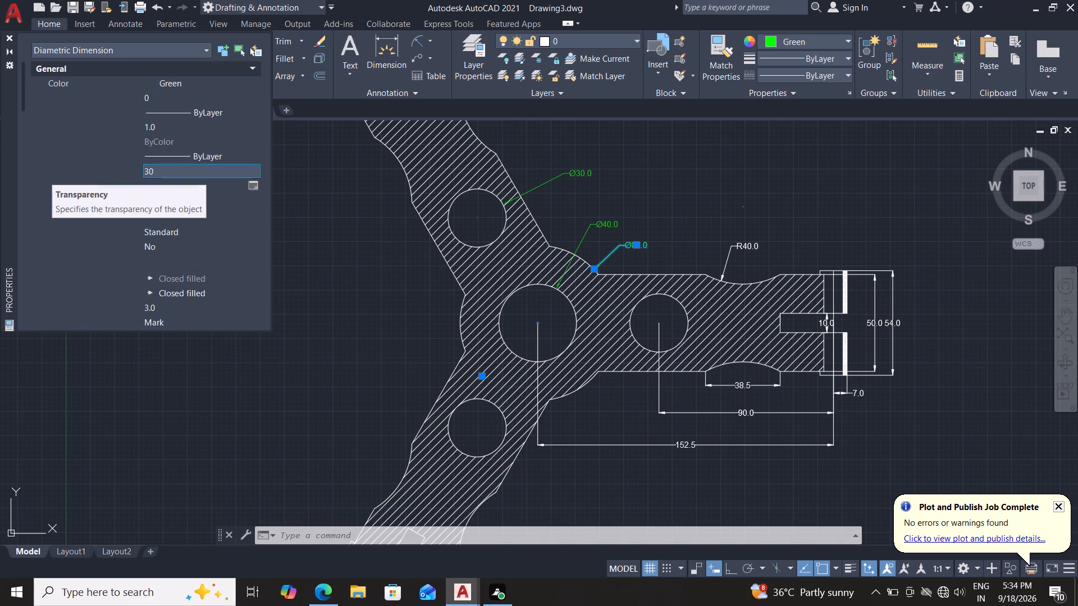
left_click(13, 36)
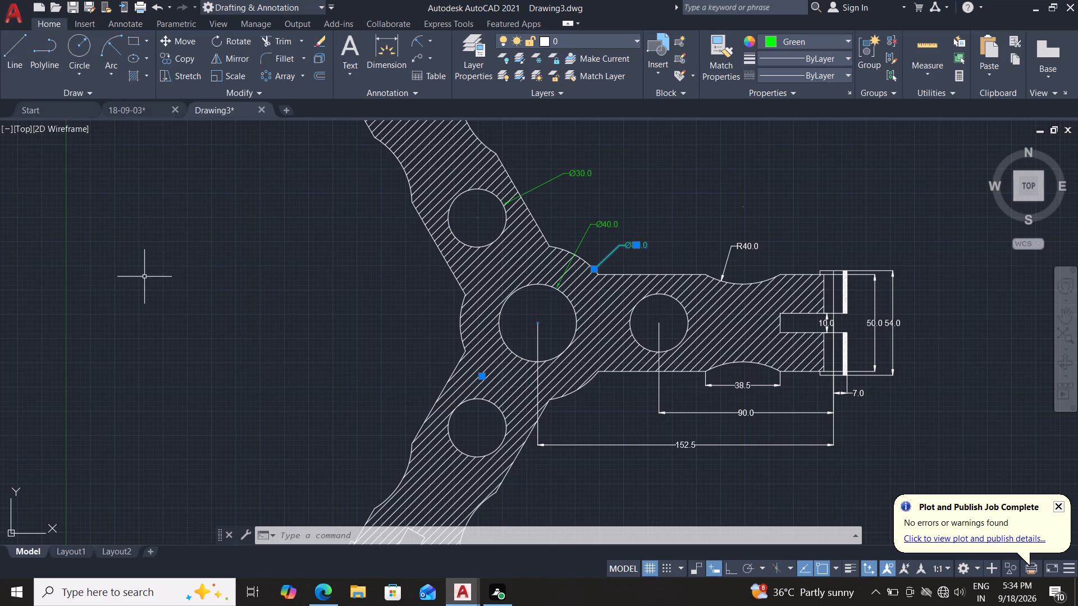
key("Escape")
key("Escape")
Set the horizontal dimension running from the hub centre to the horizontal arm's end to Green with transparency 30.
scroll(198, 253, "down", 1)
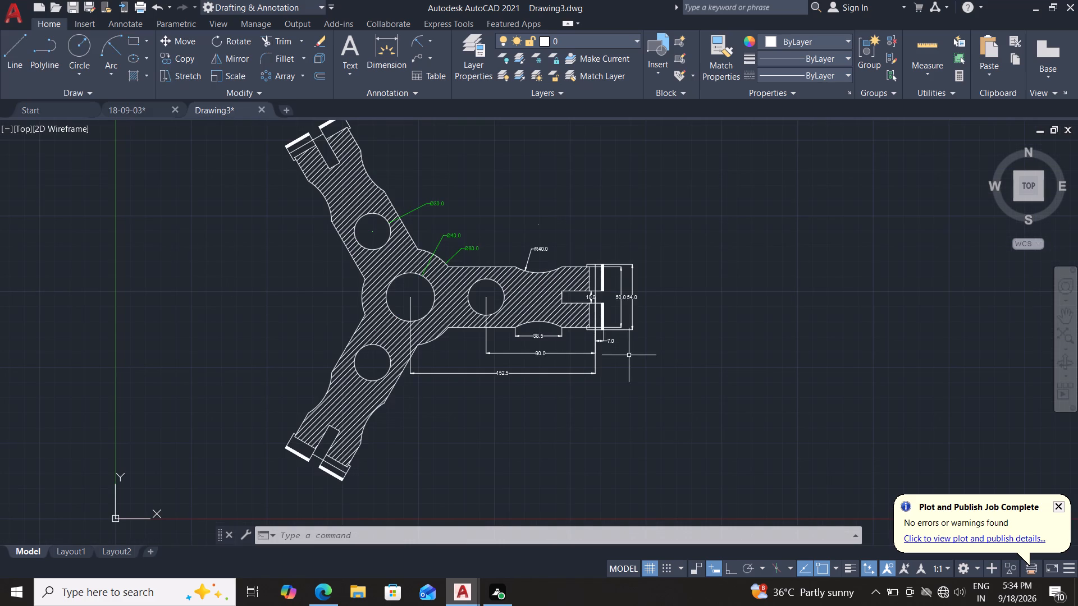
left_click(551, 373)
key("p")
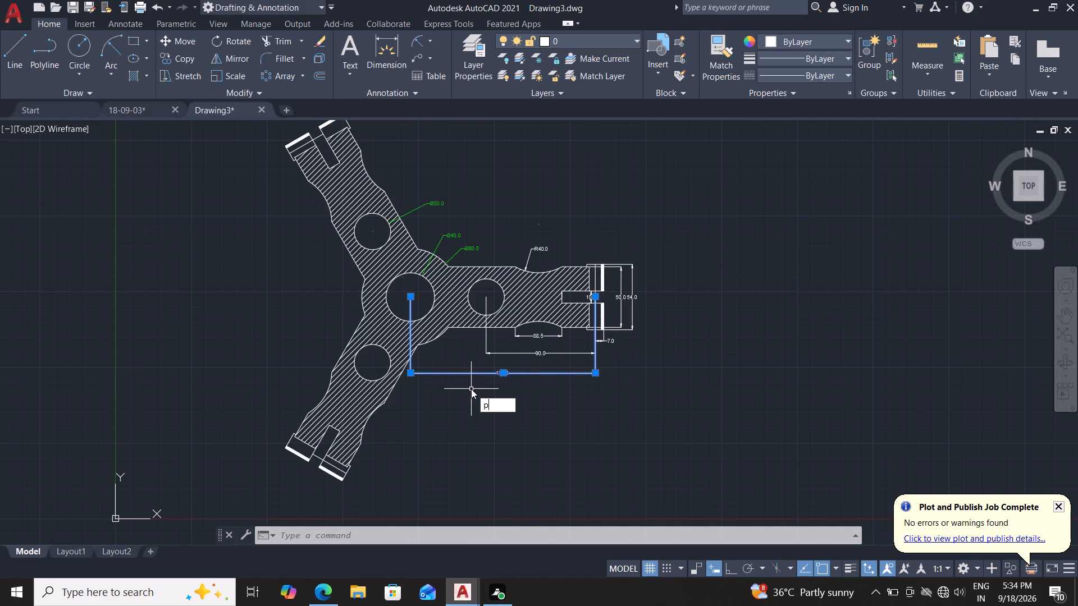
key("r")
key("Return")
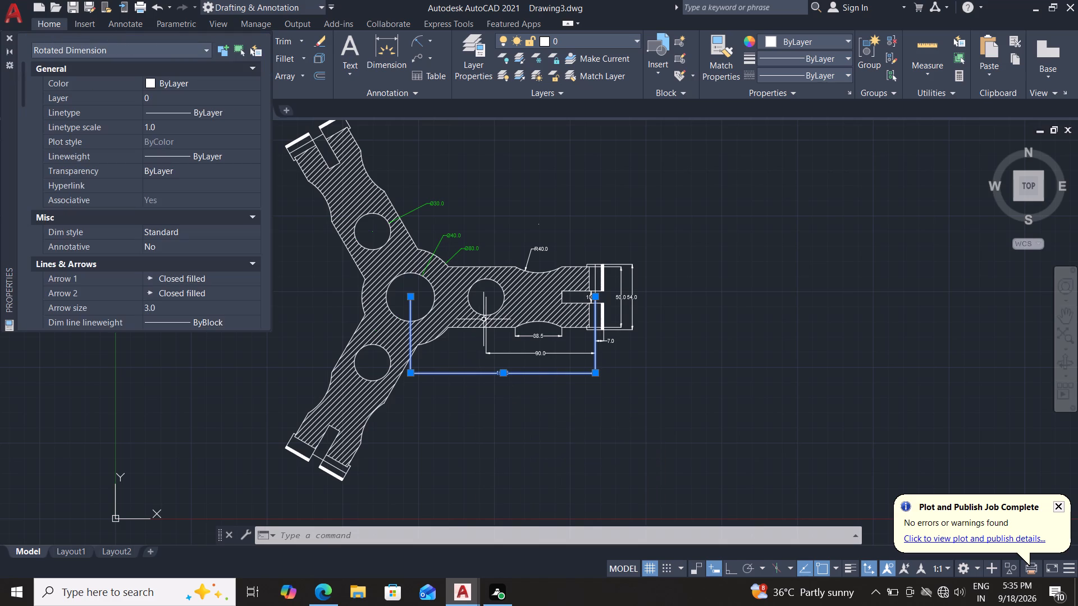
middle_click_drag(491, 224, 568, 244)
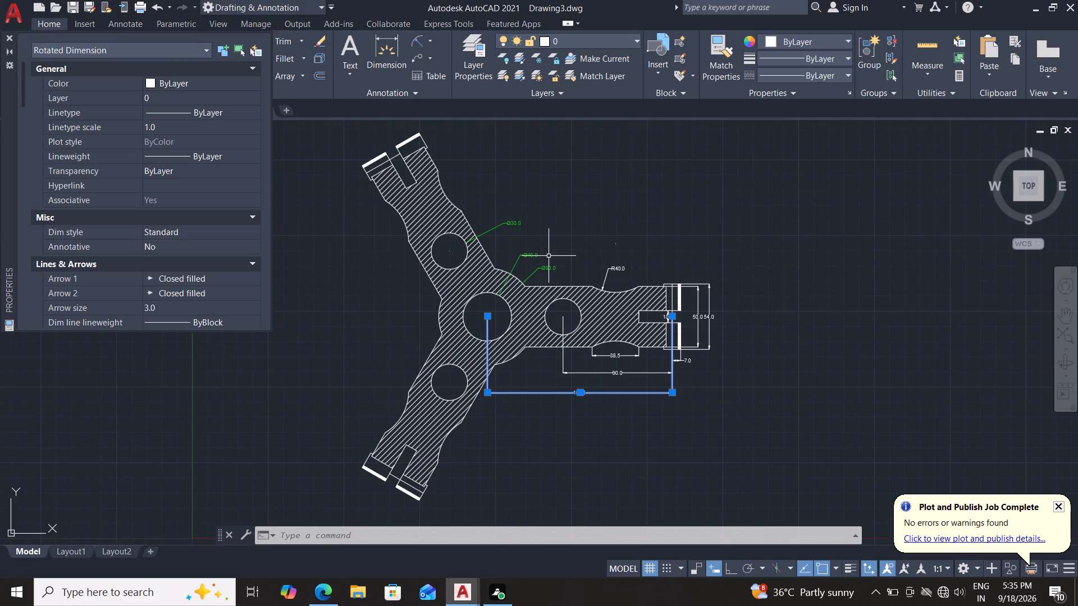
double_click(182, 82)
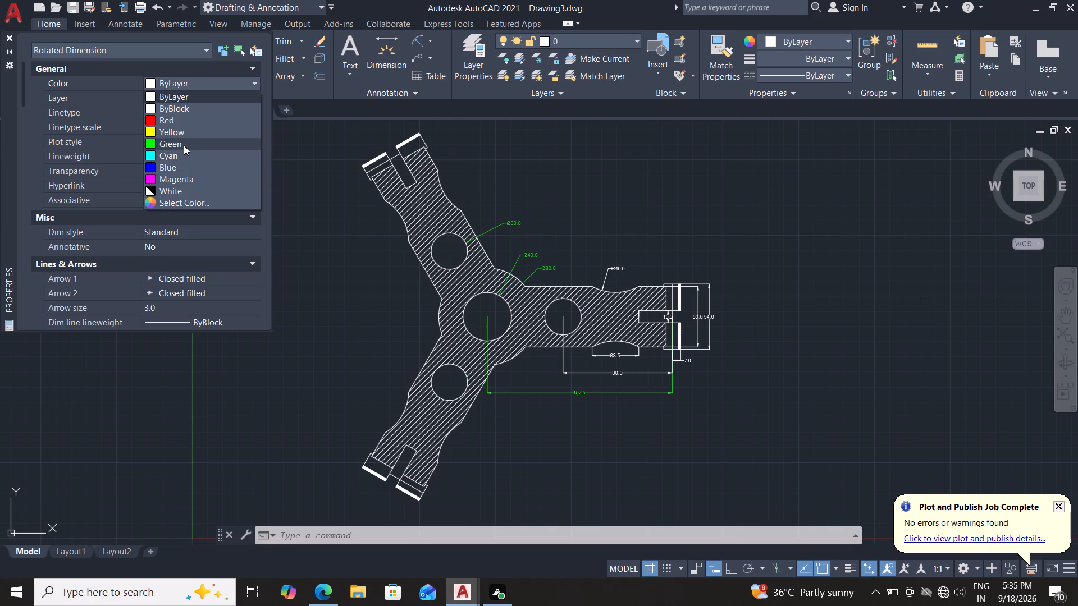
left_click(184, 145)
left_click_drag(184, 166, 70, 177)
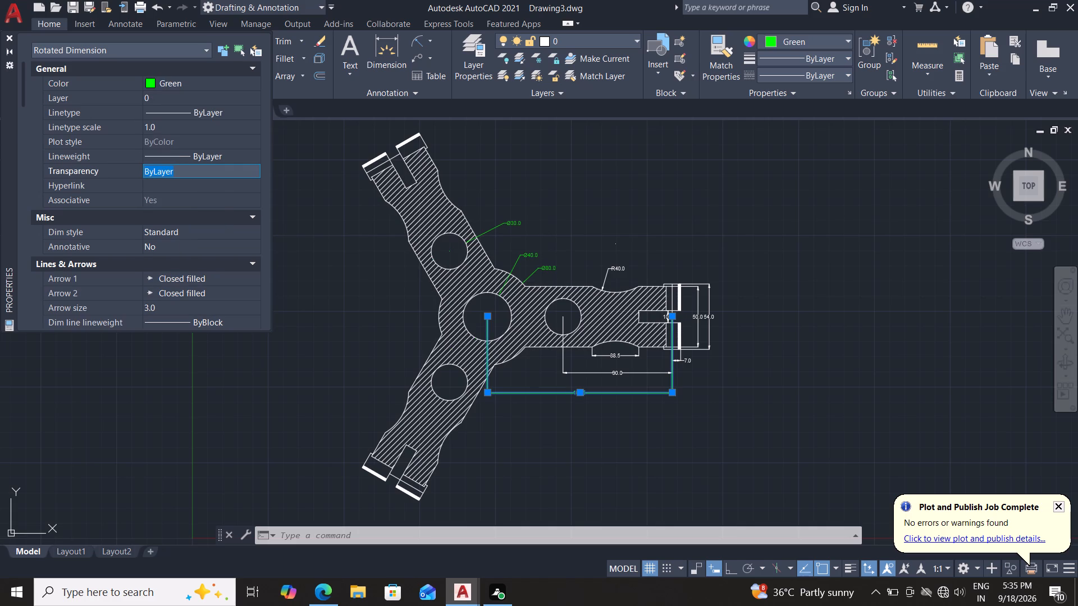
type("30")
key("Return")
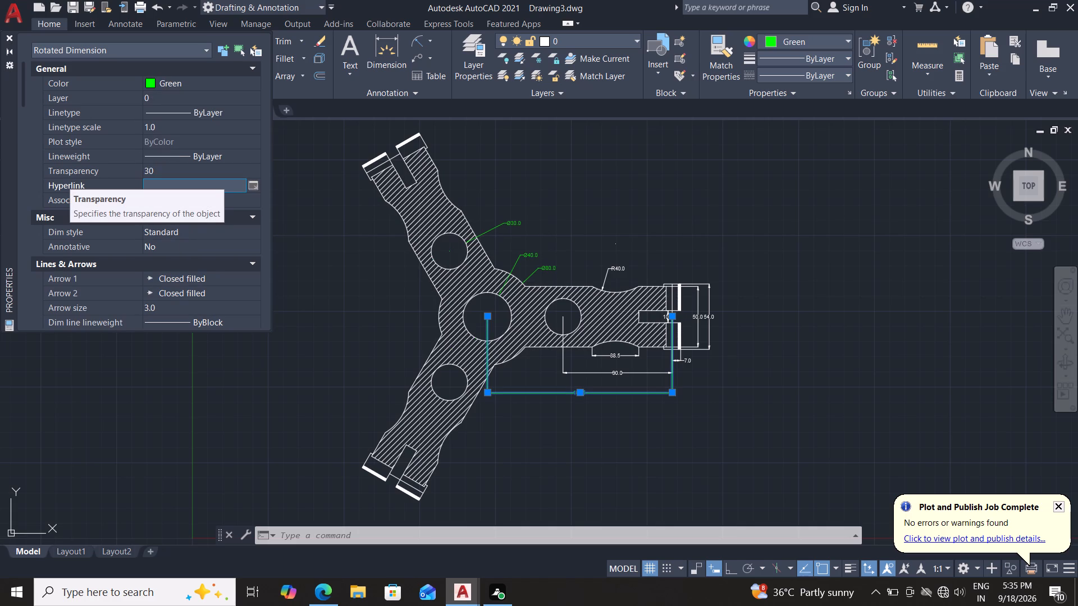
left_click(13, 36)
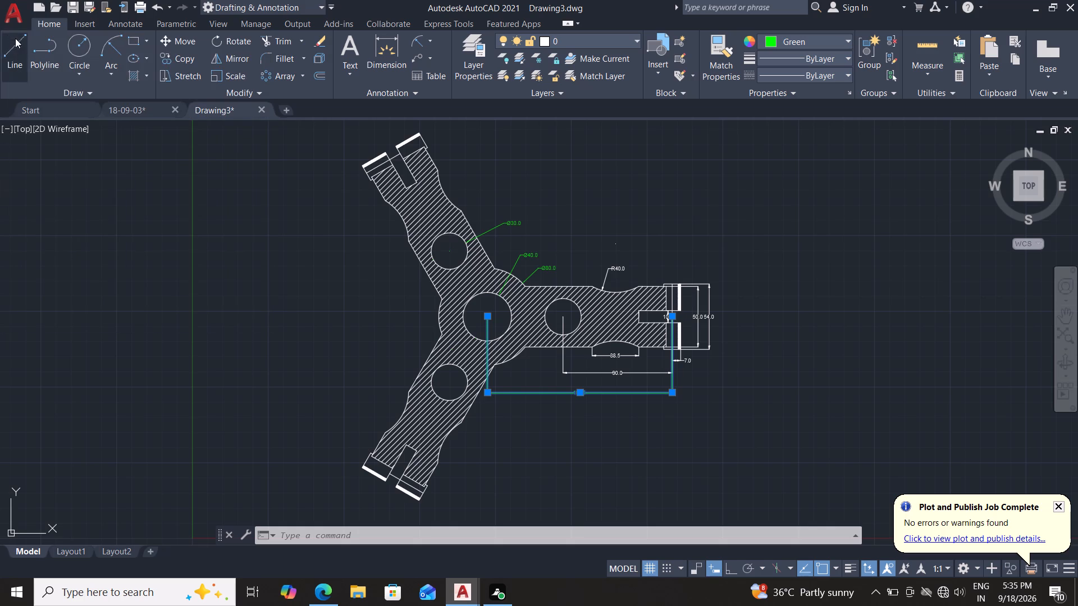
key("Escape")
key("Escape")
Set the horizontal dimension running from the horizontal arm's hole centre to the arm's end to Green with transparency 30.
scroll(661, 385, "up", 1)
left_click(631, 365)
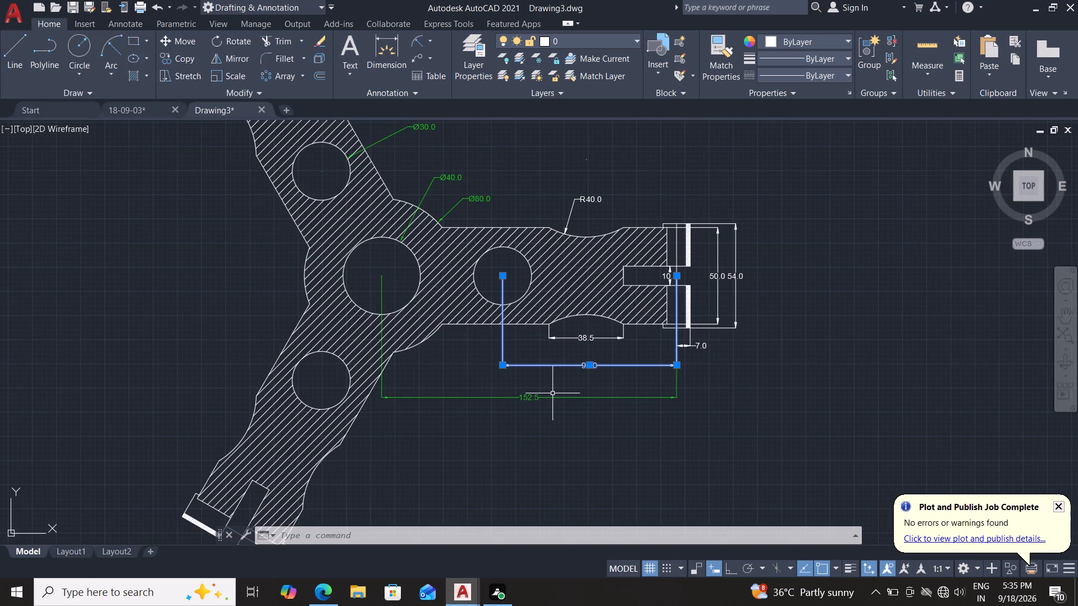
type("pr")
key("Return")
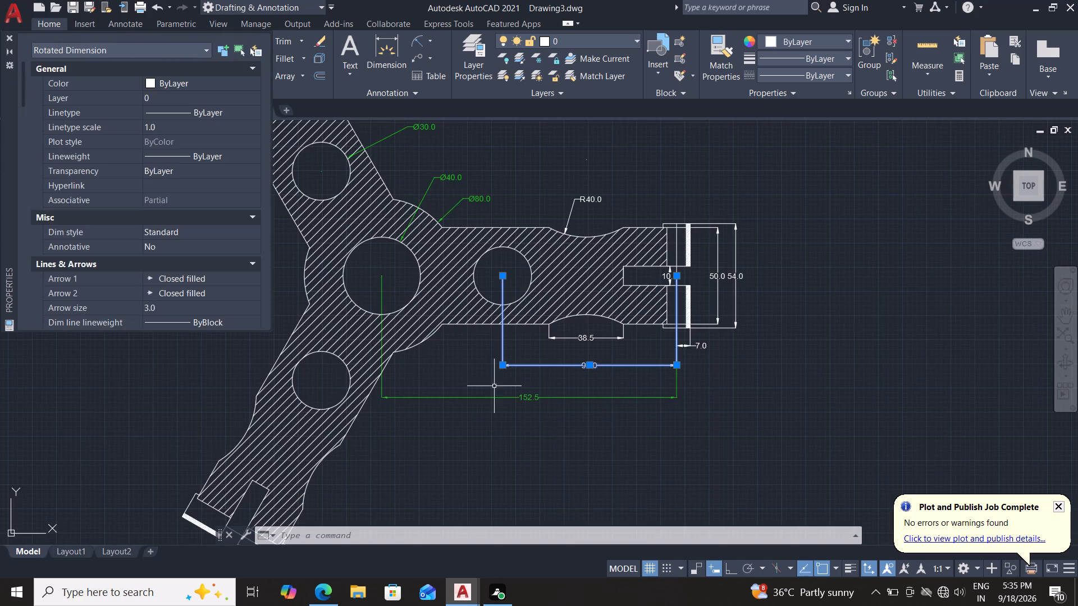
scroll(472, 388, "down", 1)
double_click(195, 78)
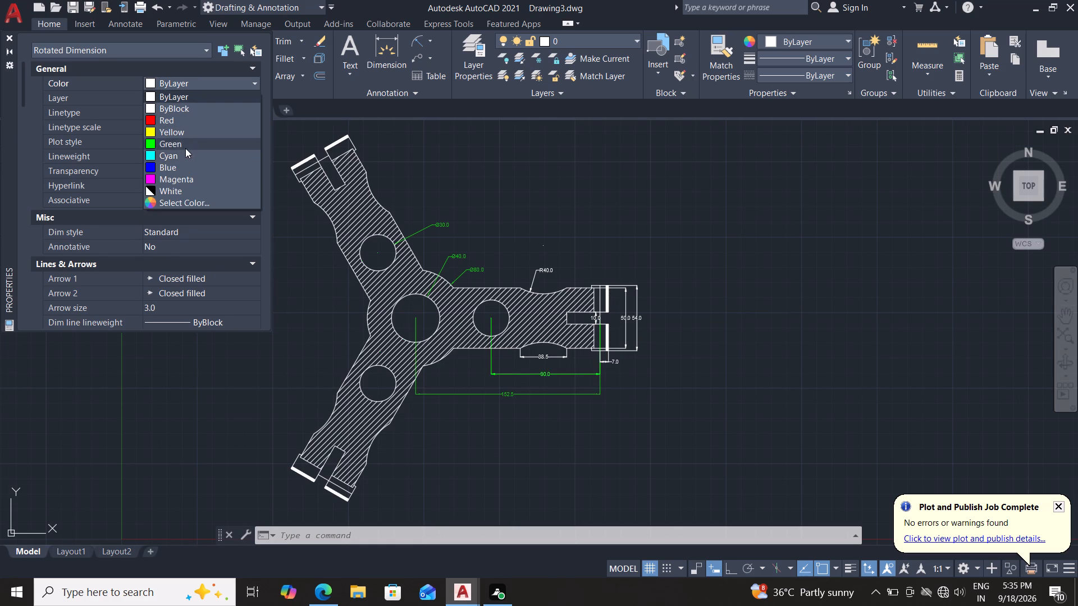
left_click(185, 148)
left_click_drag(188, 175, 66, 175)
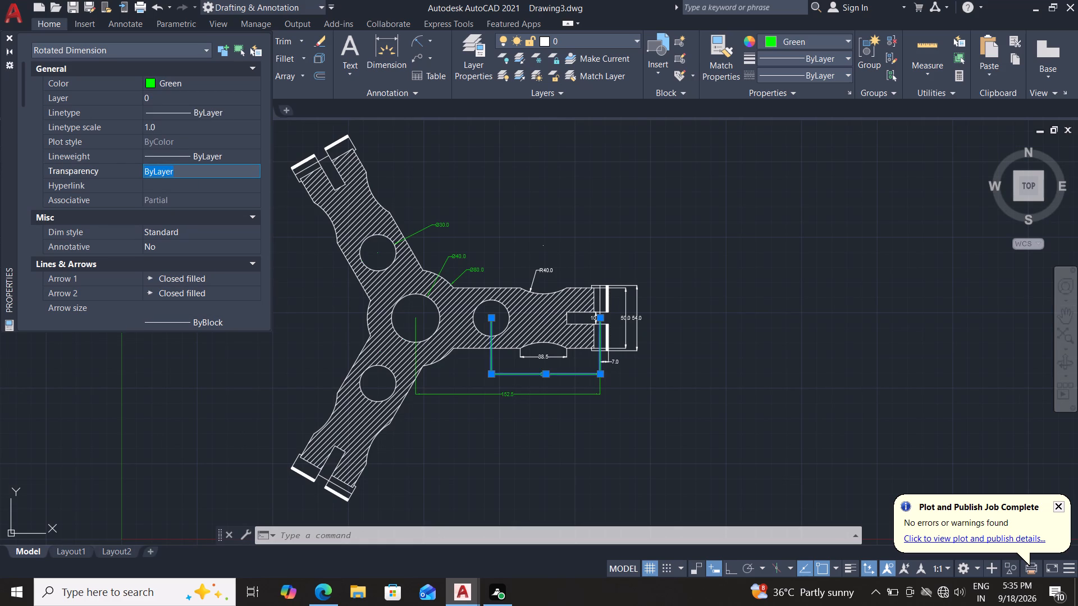
type("30")
key("Return")
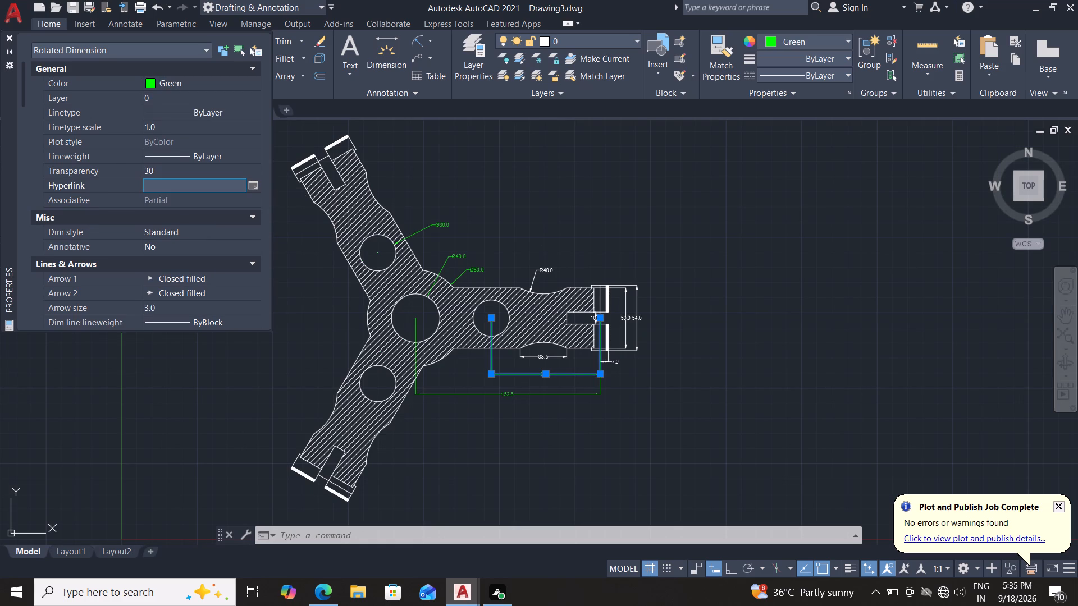
left_click(6, 36)
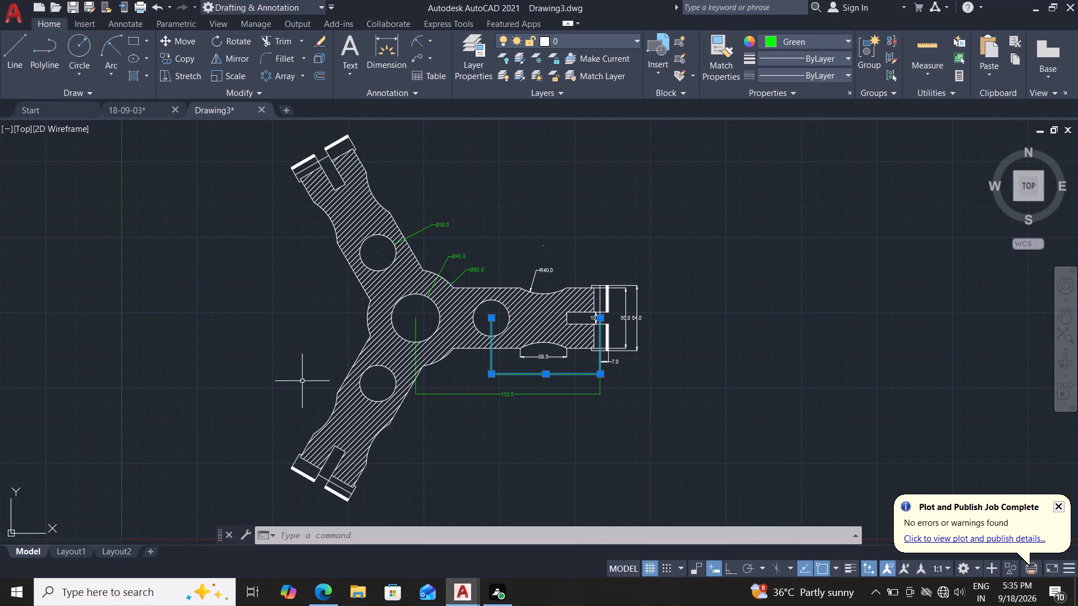
key("Escape")
key("Escape")
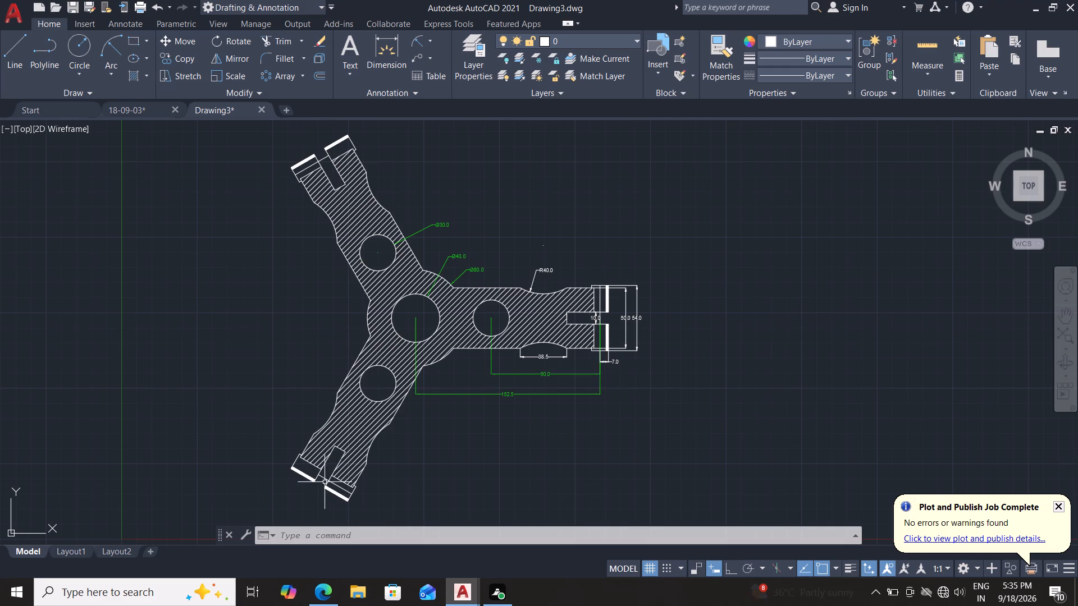
Delete the line segment crossing the lower arm's slot and the adjoining segment in its end cap.
left_click(325, 476)
left_click(344, 486)
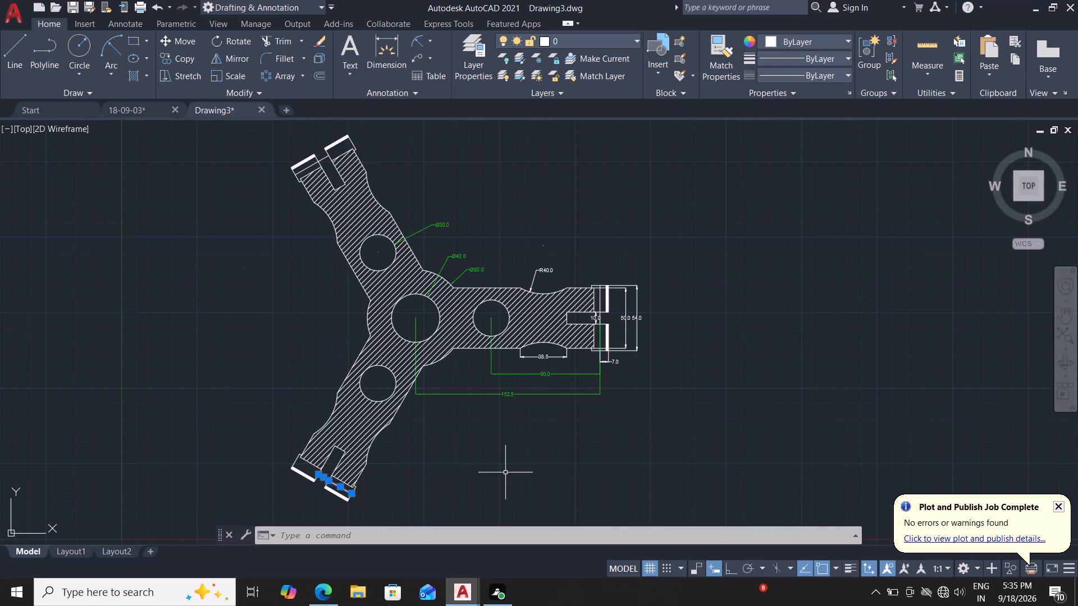
key("Delete")
Delete the line segment crossing the upper arm's slot and the adjoining segment in its end cap.
scroll(387, 184, "up", 1)
middle_click_drag(382, 182, 436, 306)
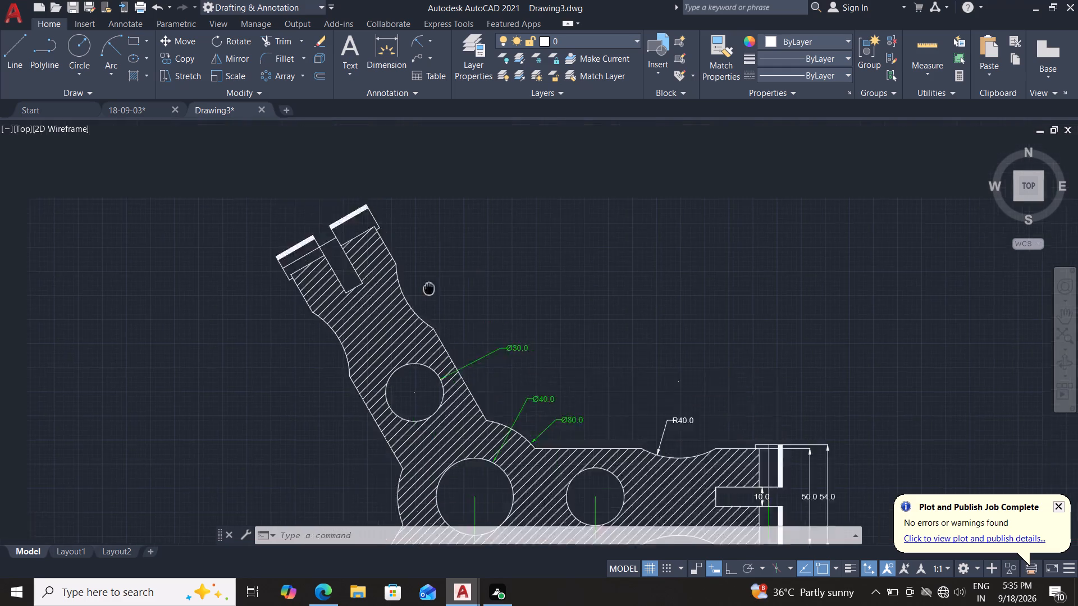
middle_click_drag(436, 306, 444, 327)
left_click(322, 299)
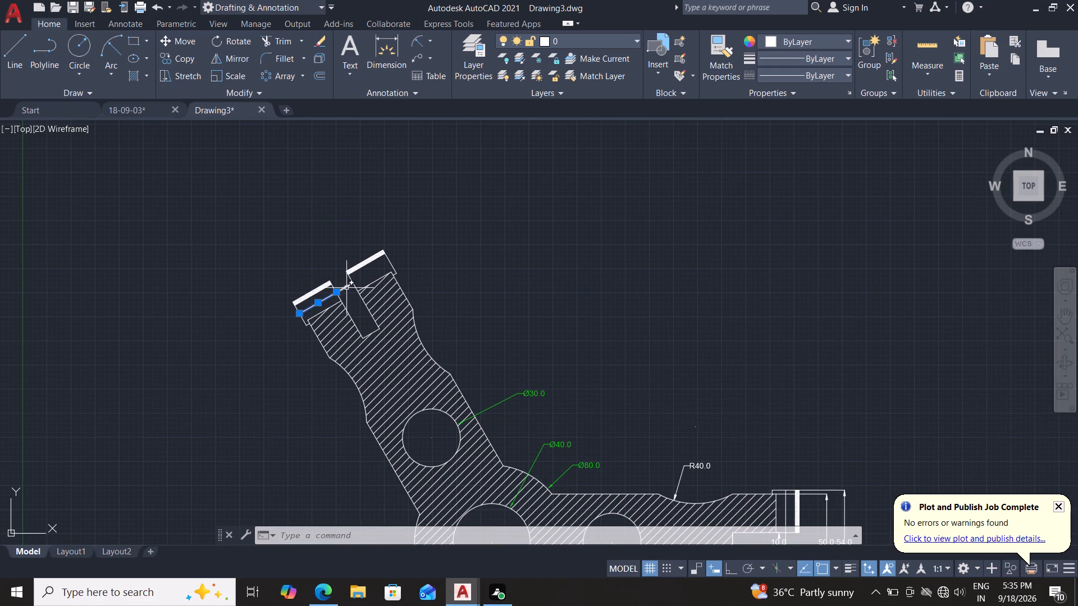
left_click(346, 288)
key("Delete")
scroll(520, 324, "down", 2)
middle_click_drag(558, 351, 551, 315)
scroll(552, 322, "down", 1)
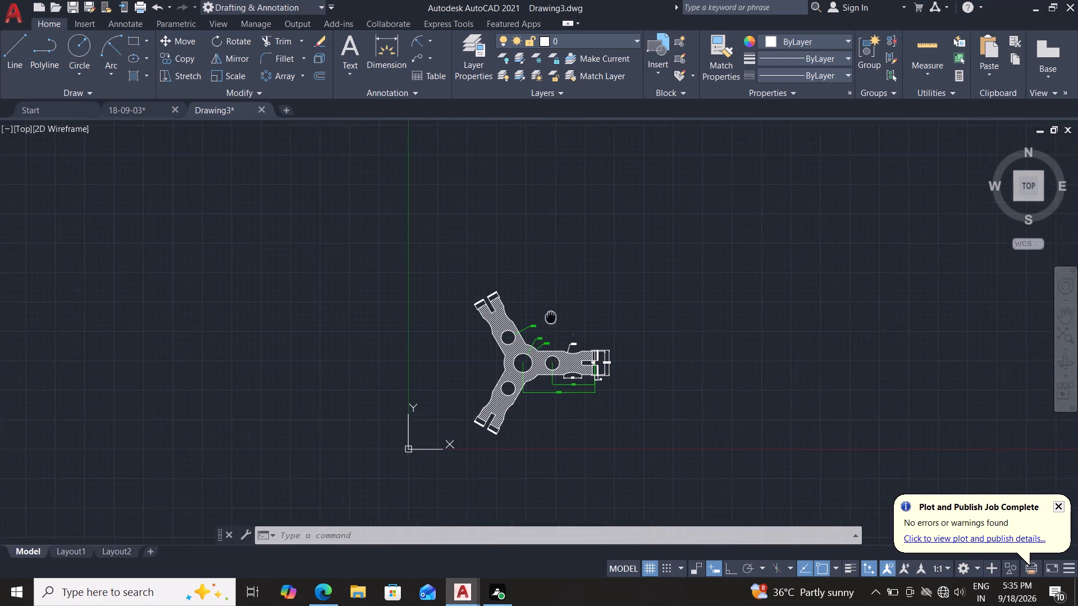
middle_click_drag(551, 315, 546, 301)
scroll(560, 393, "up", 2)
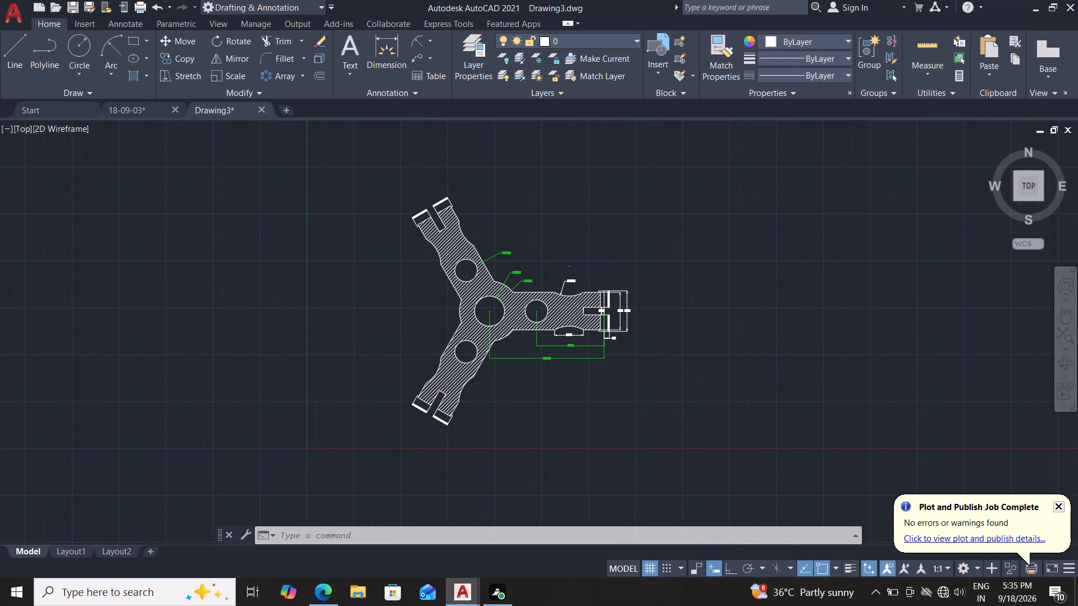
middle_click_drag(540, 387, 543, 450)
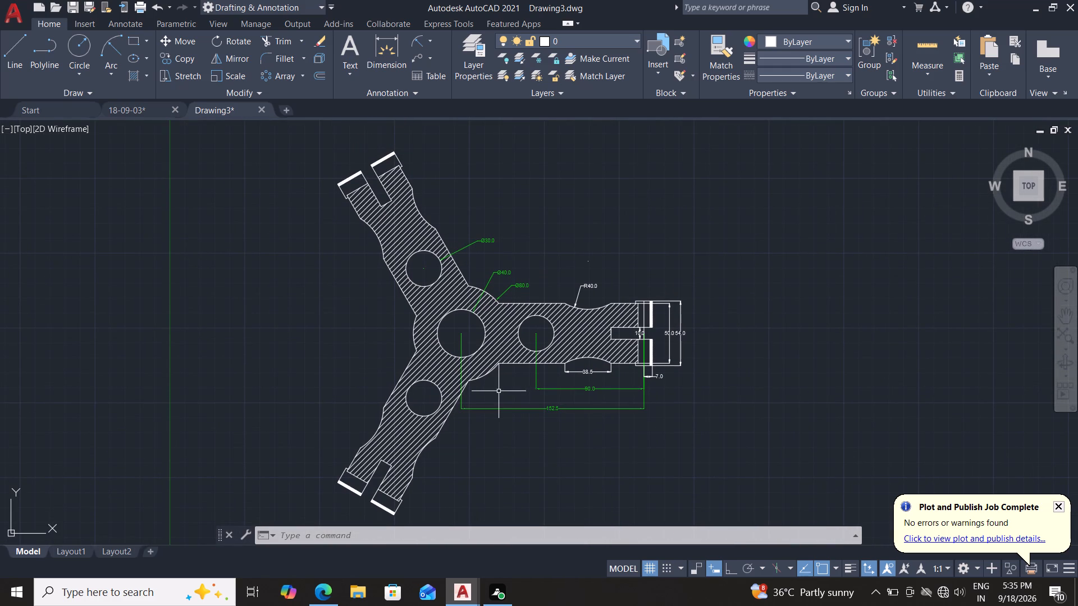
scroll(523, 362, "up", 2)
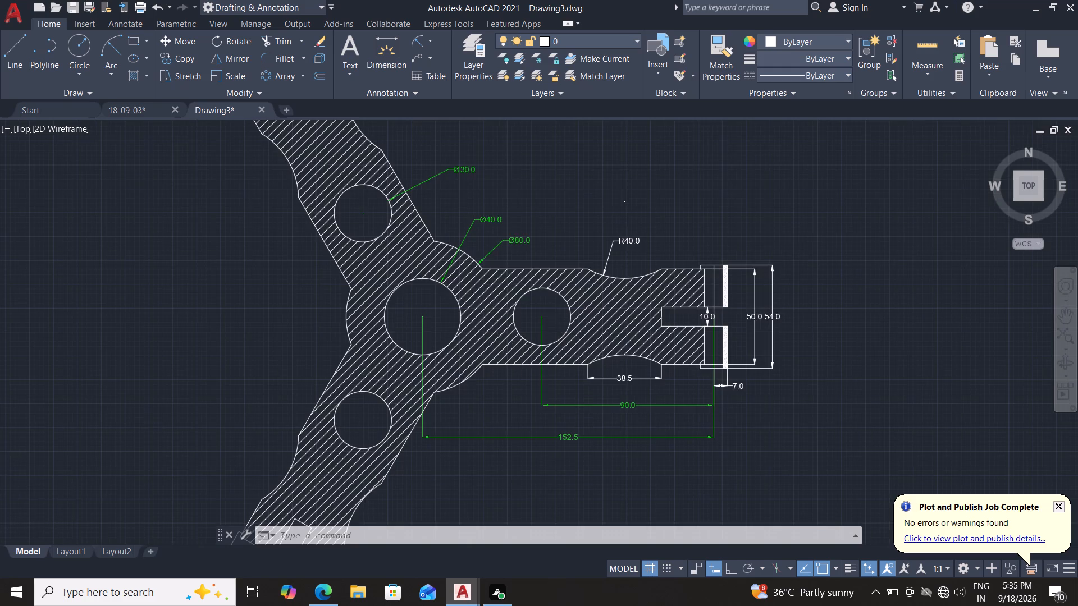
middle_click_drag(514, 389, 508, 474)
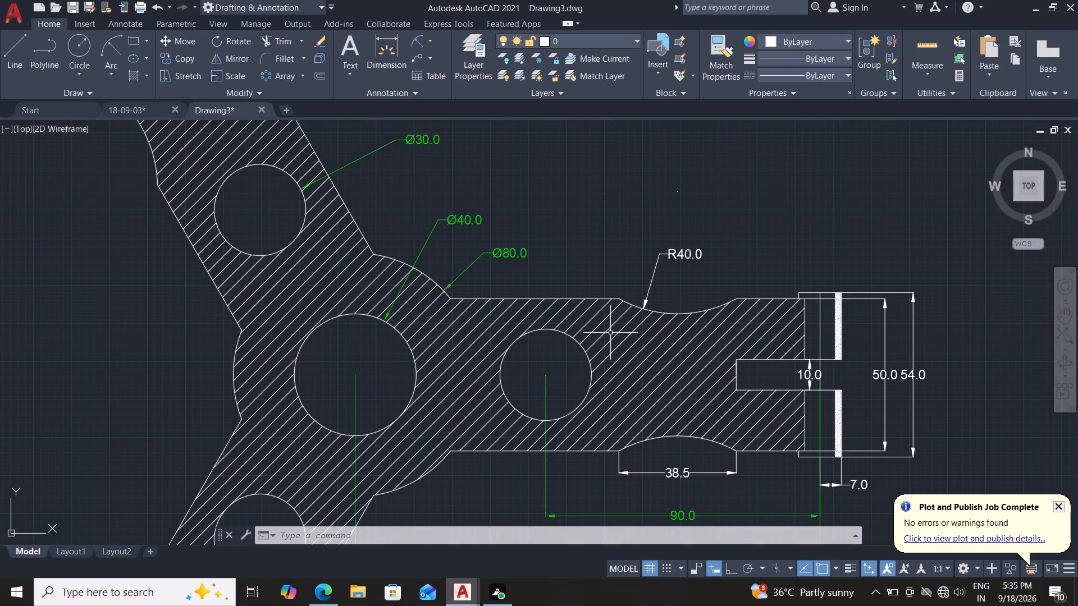
Set the radius dimension of the horizontal arm's upper concave arc to Green with transparency 30.
left_click(652, 287)
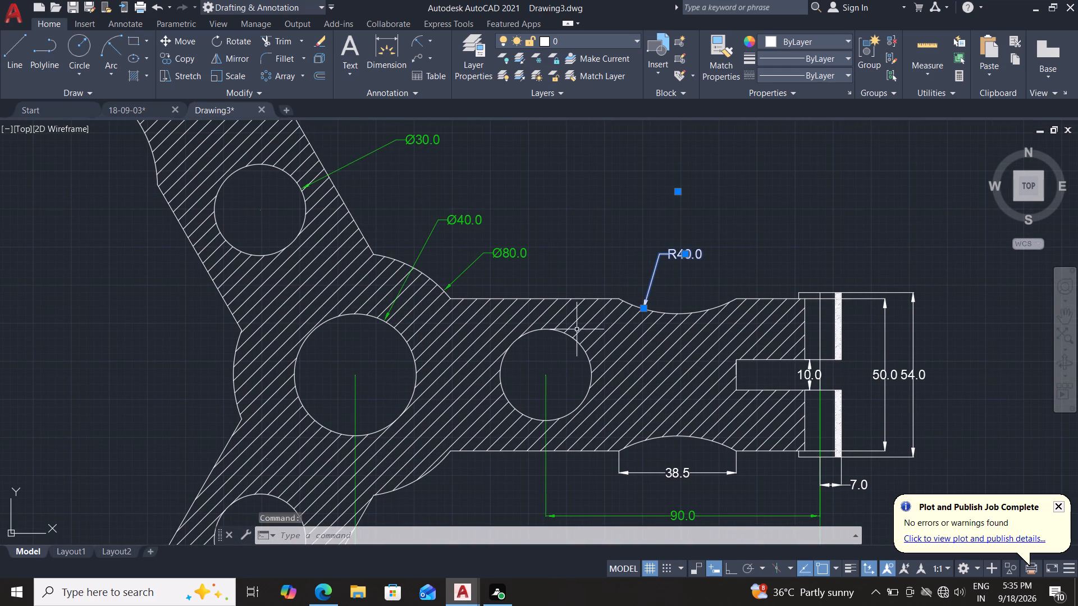
type("pr")
key("Return")
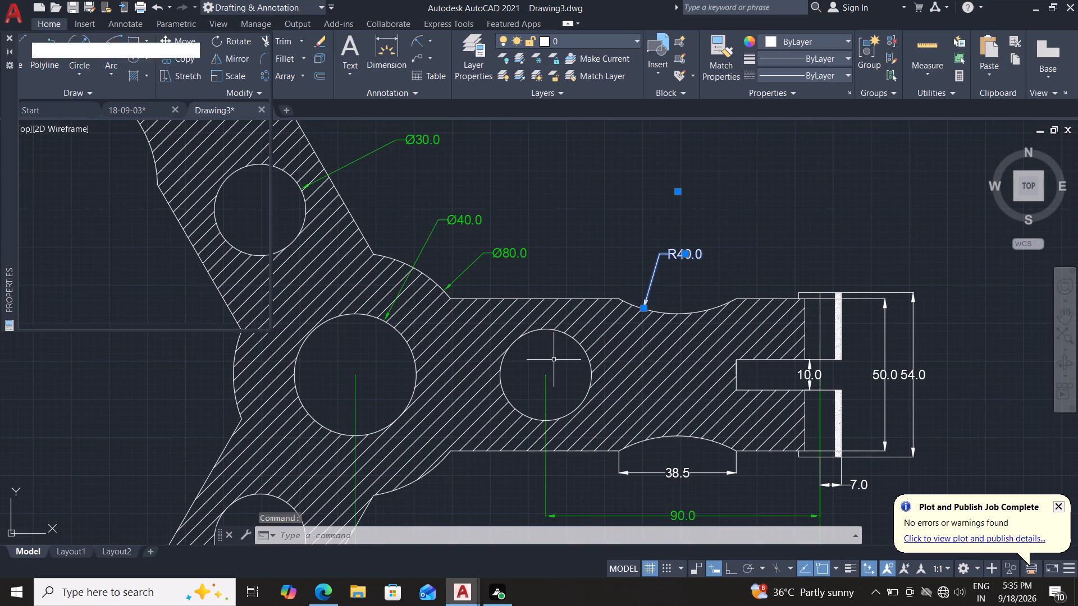
double_click(191, 89)
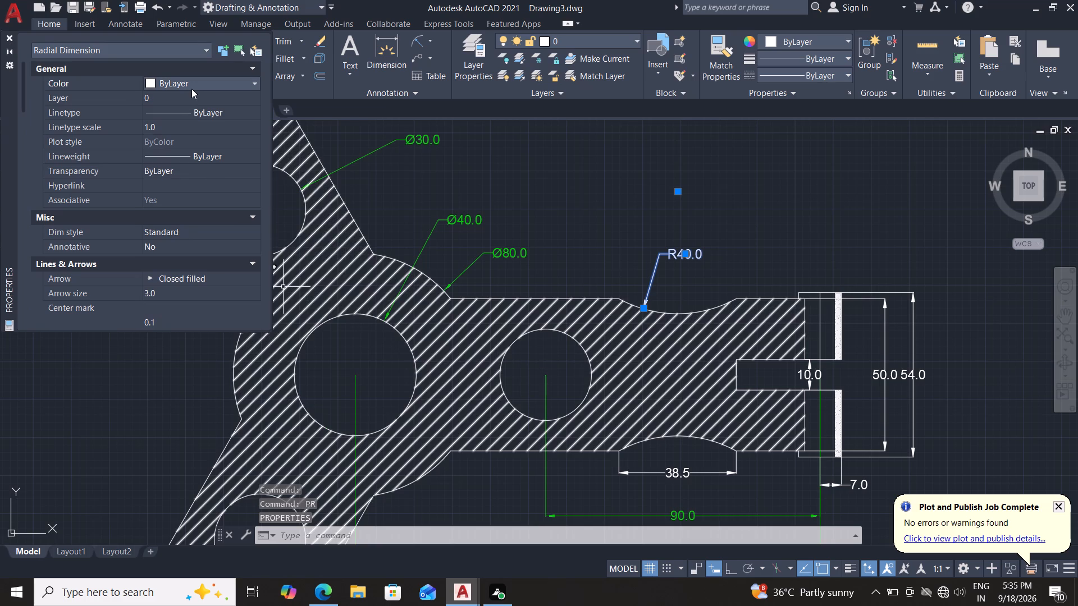
left_click(172, 147)
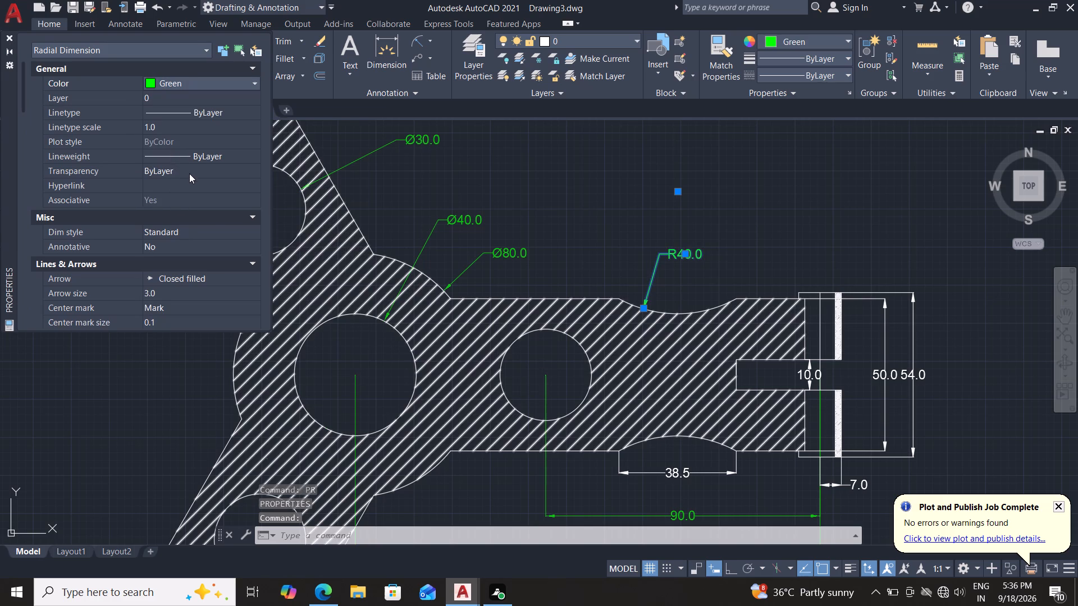
left_click_drag(189, 173, 58, 175)
type("30")
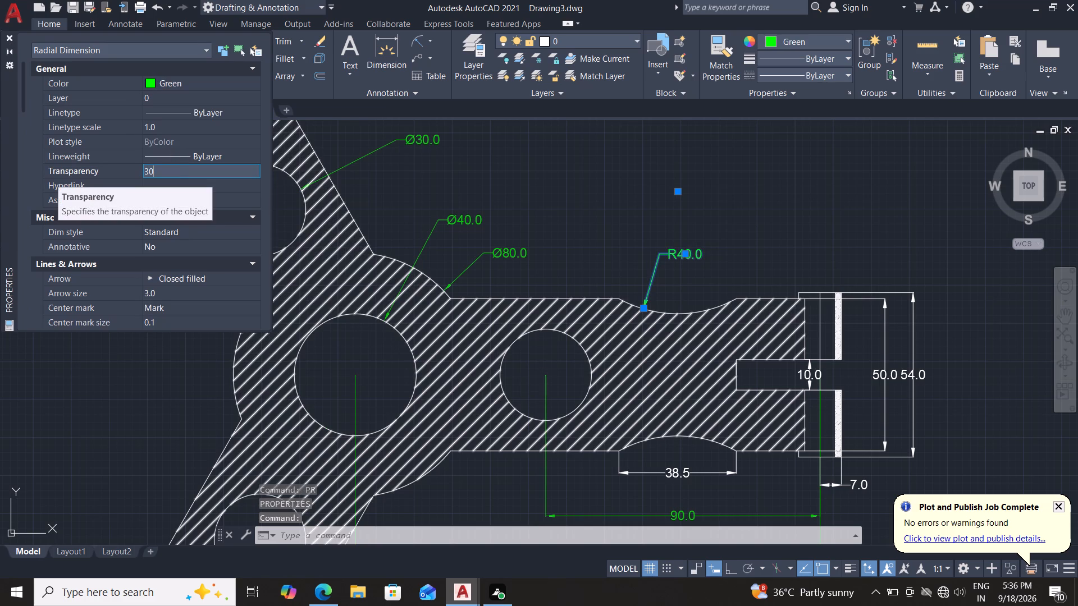
key("Return")
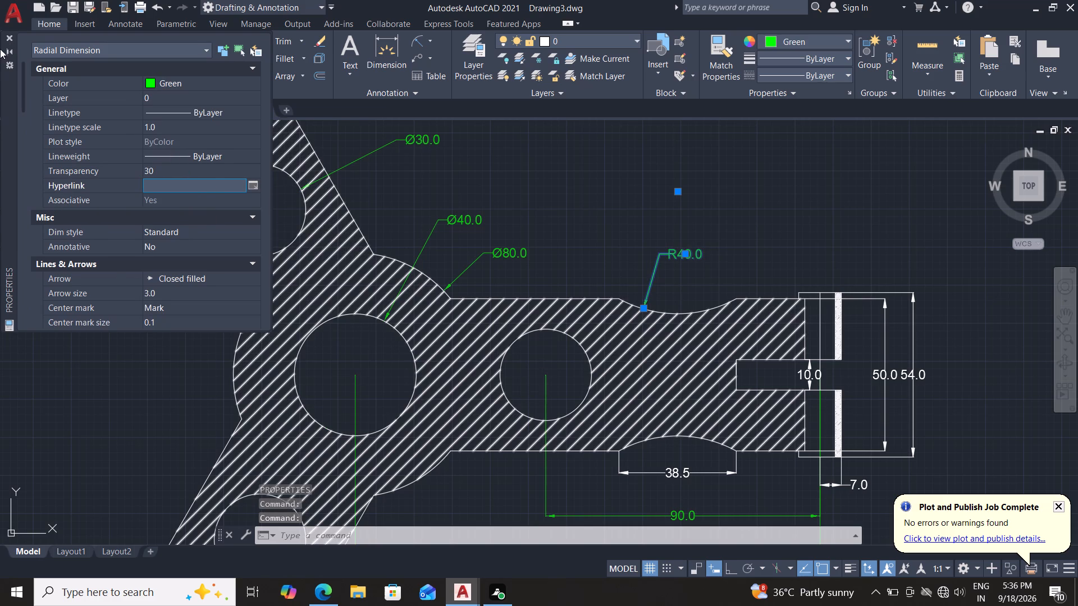
left_click(11, 34)
key("Escape")
key("Escape")
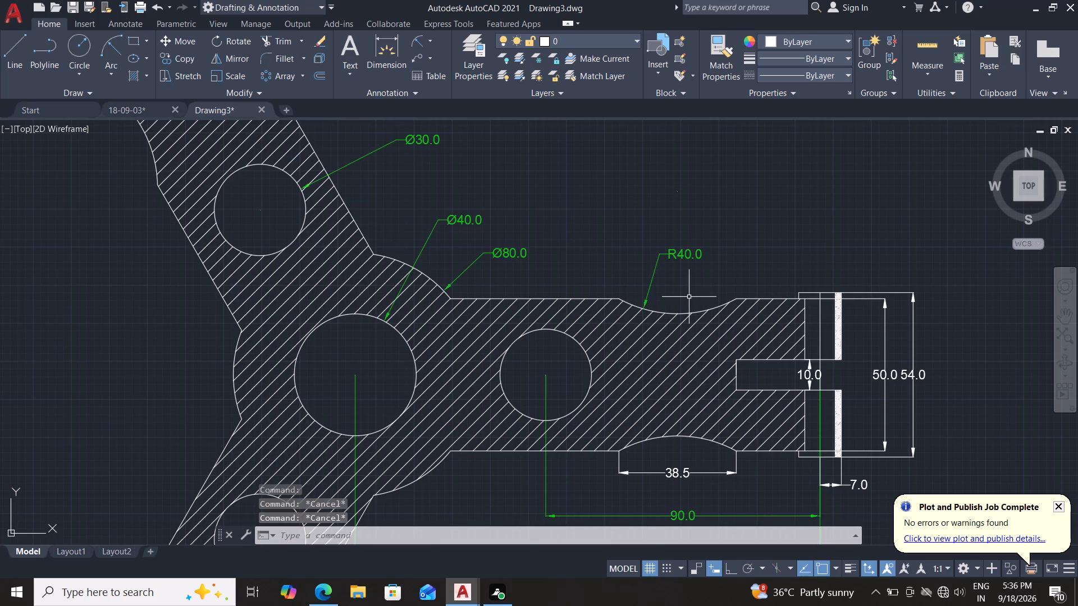
Set the horizontal dimension across the horizontal arm's lower concave arc to Green with transparency 30.
scroll(721, 251, "down", 2)
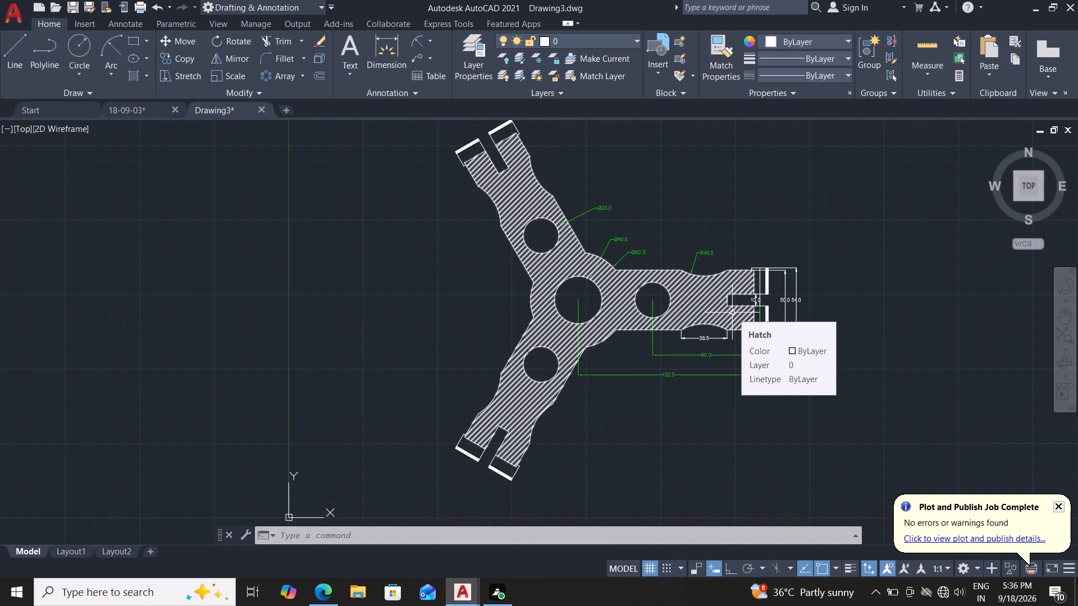
scroll(688, 352, "up", 2)
middle_click_drag(693, 345, 677, 392)
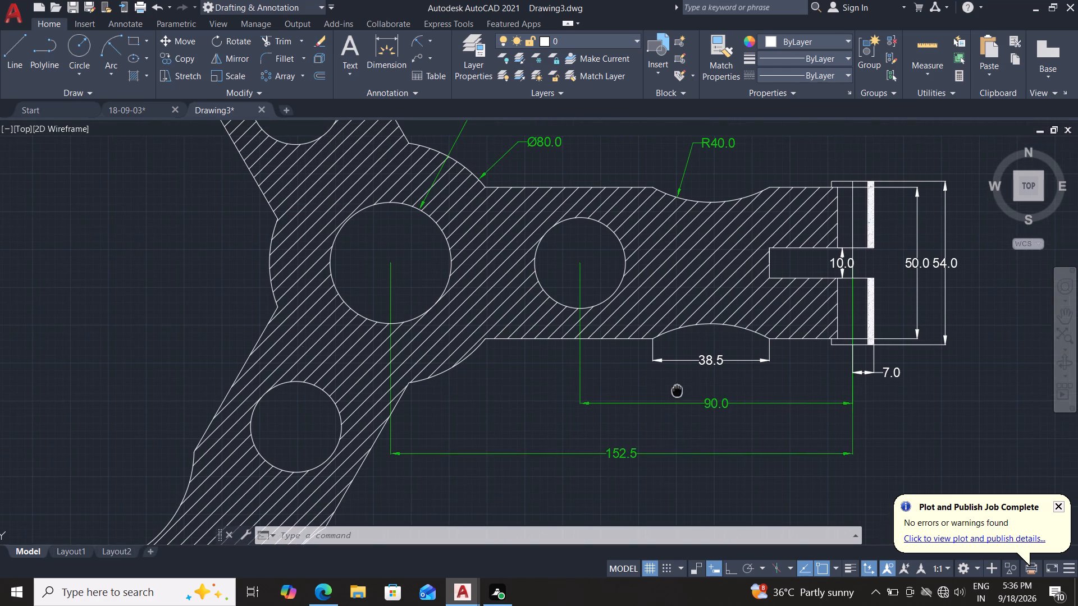
middle_click_drag(677, 392, 676, 392)
type("pr")
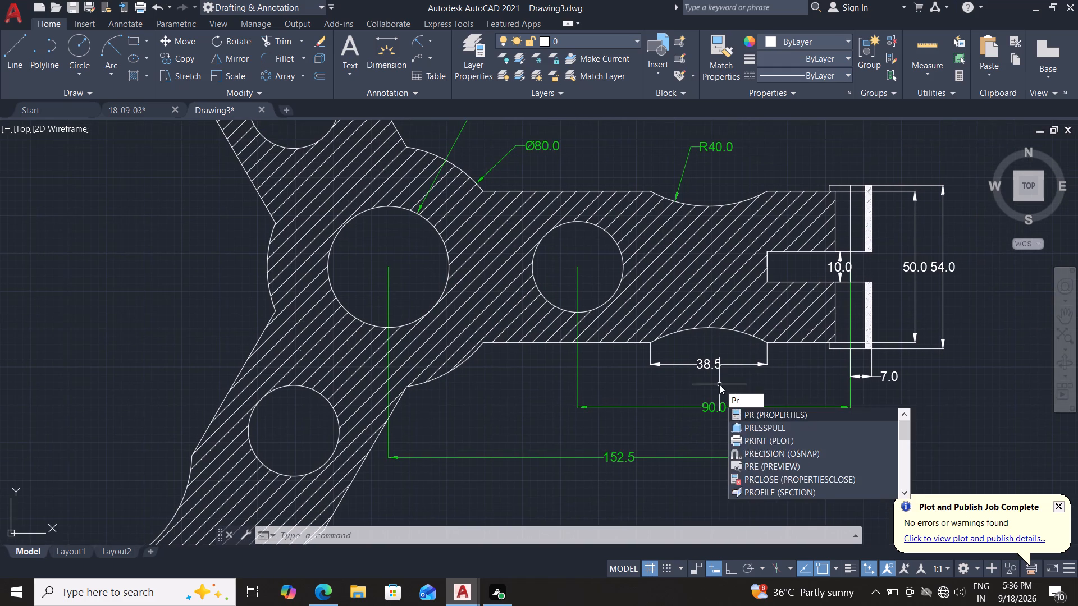
key("Return")
left_click(730, 363)
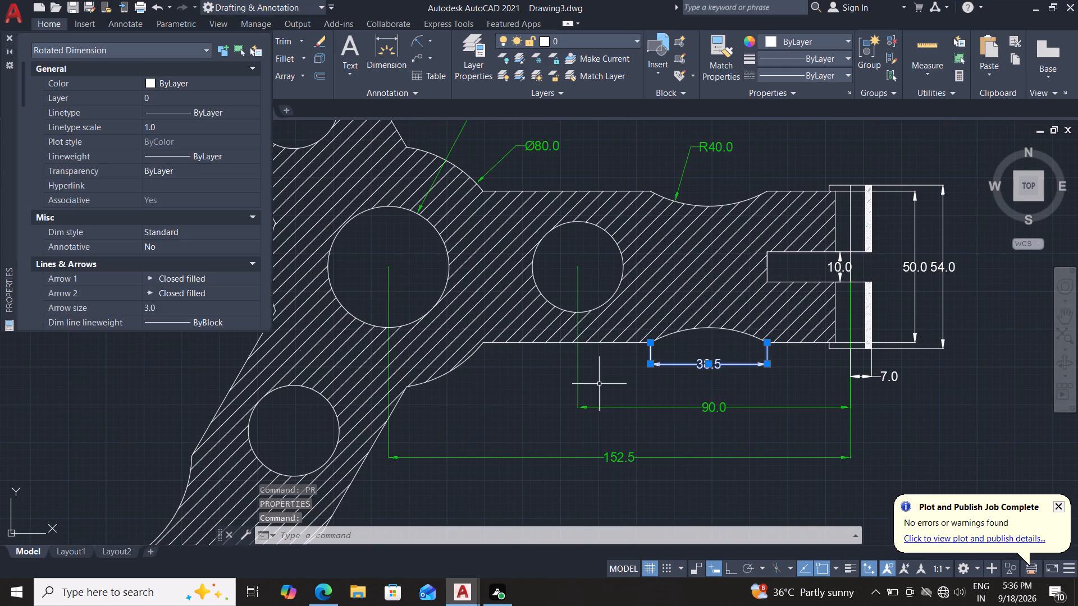
double_click(213, 81)
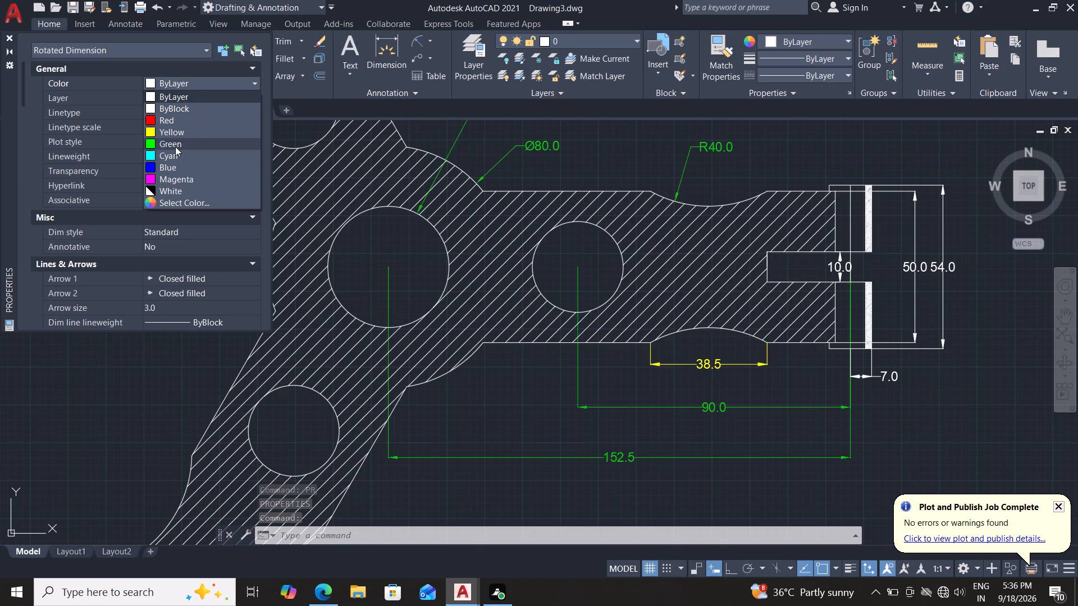
left_click(175, 146)
left_click_drag(194, 172, 180, 170)
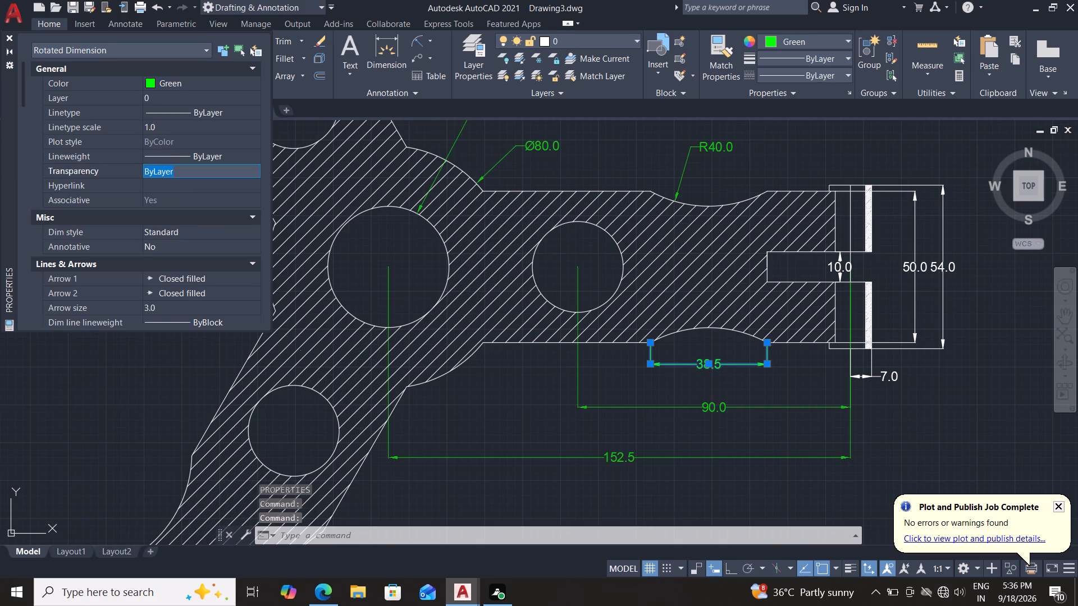
left_click_drag(180, 170, 0, 175)
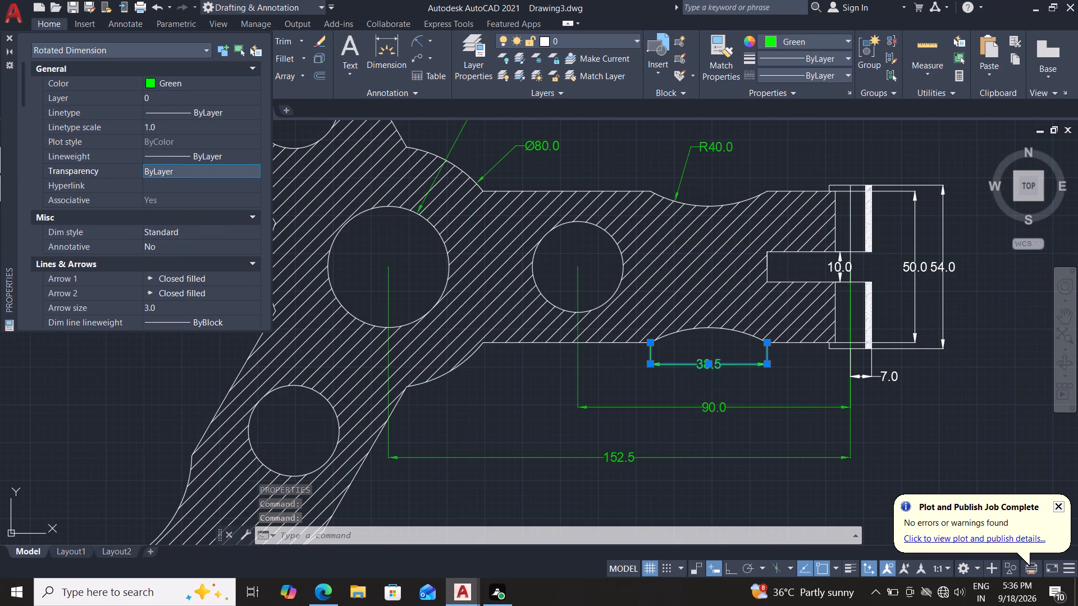
left_click_drag(190, 172, 40, 172)
type("30")
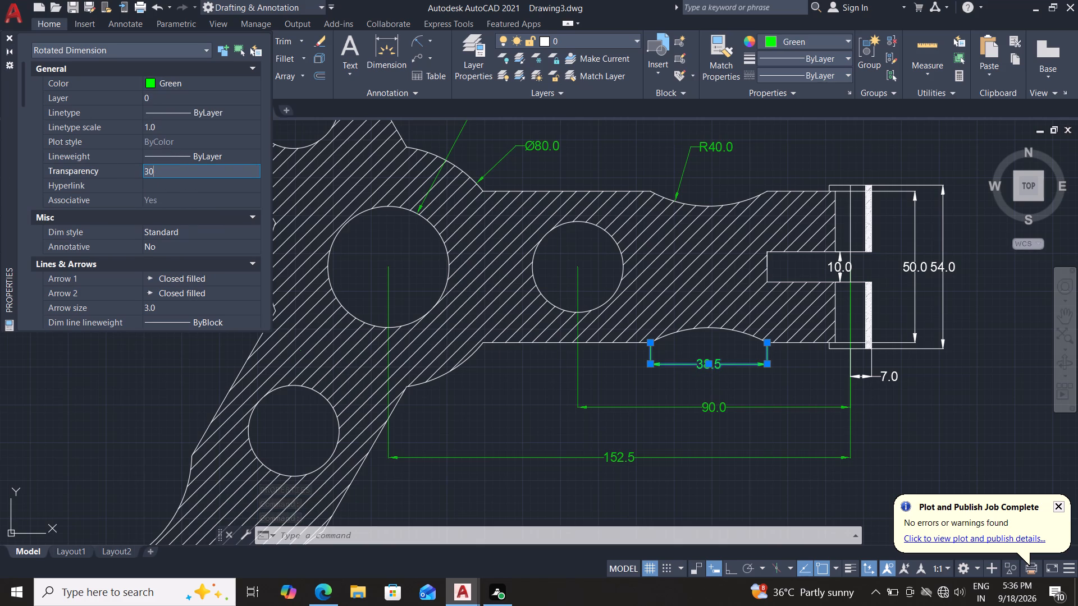
key("Return")
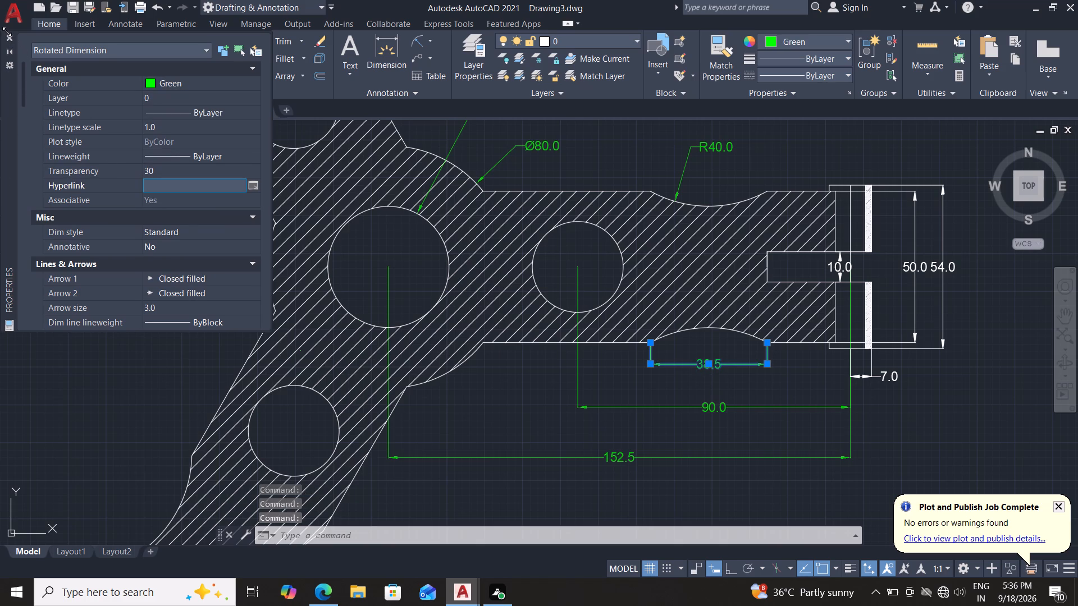
left_click(7, 36)
key("Escape")
key("Escape")
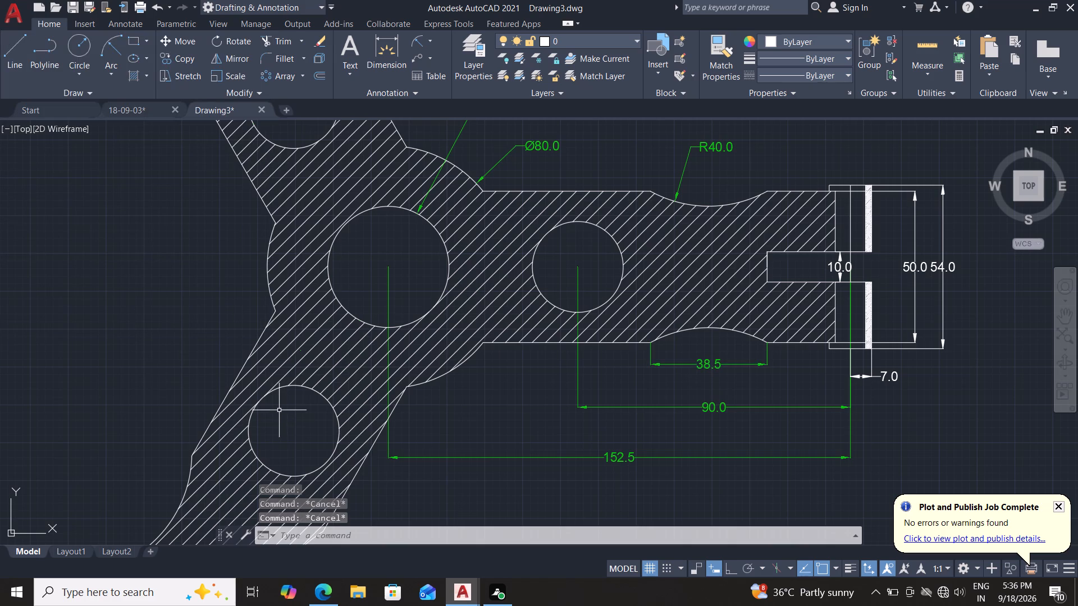
Set the slot width dimension at the horizontal arm's end to Green with transparency 30.
scroll(284, 406, "down", 1)
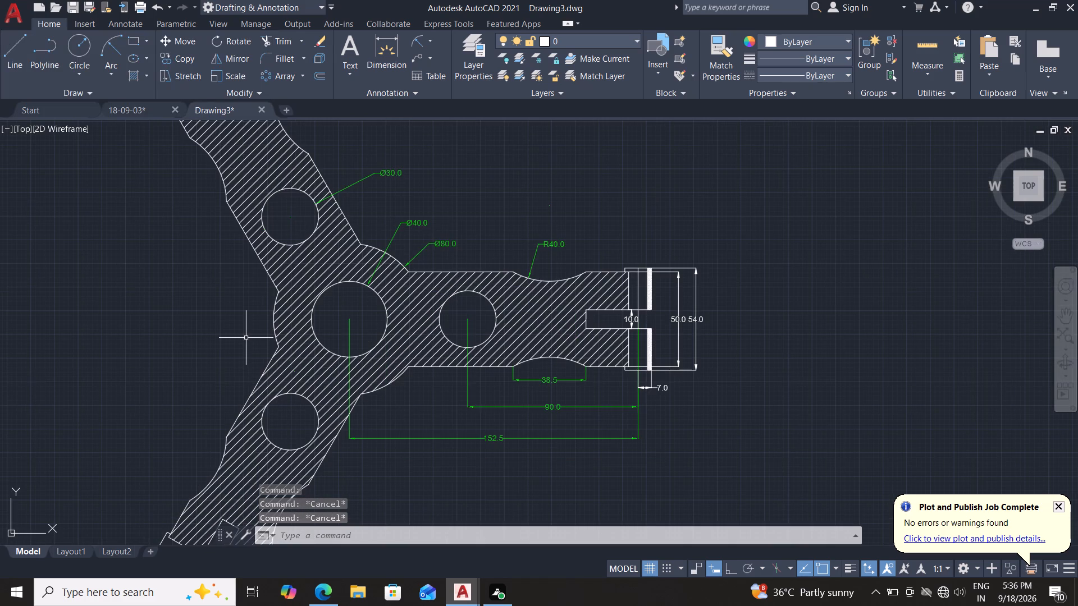
middle_click_drag(430, 401, 474, 365)
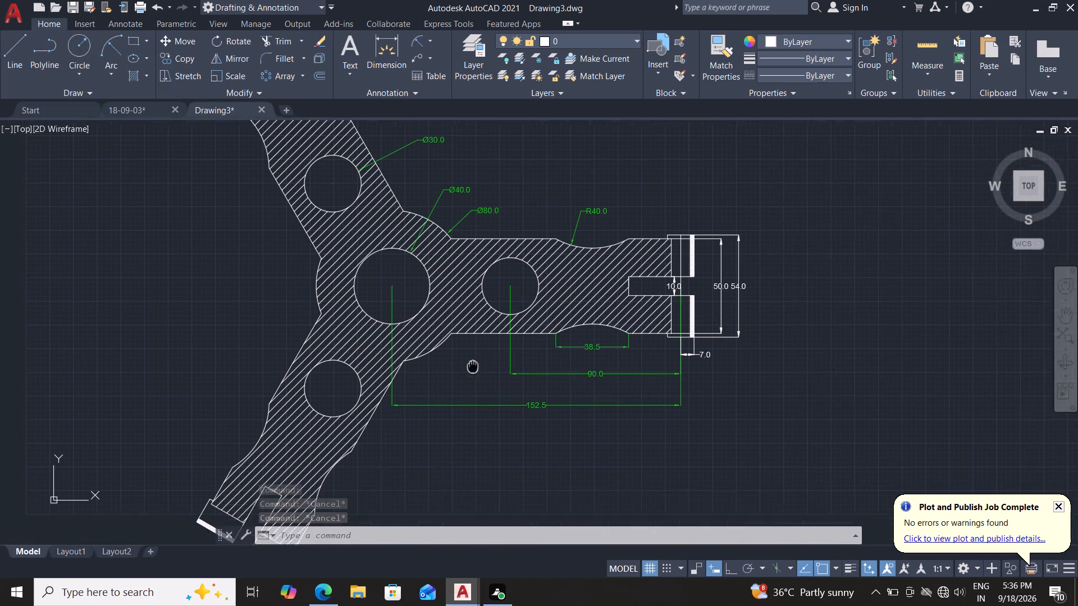
middle_click_drag(474, 365, 481, 347)
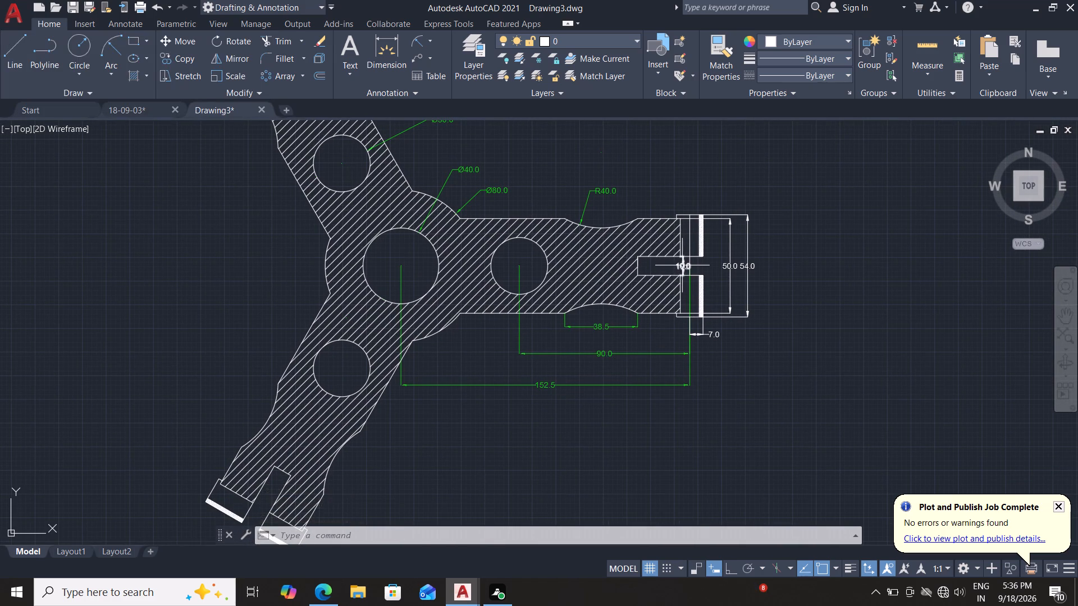
left_click(682, 265)
key("p")
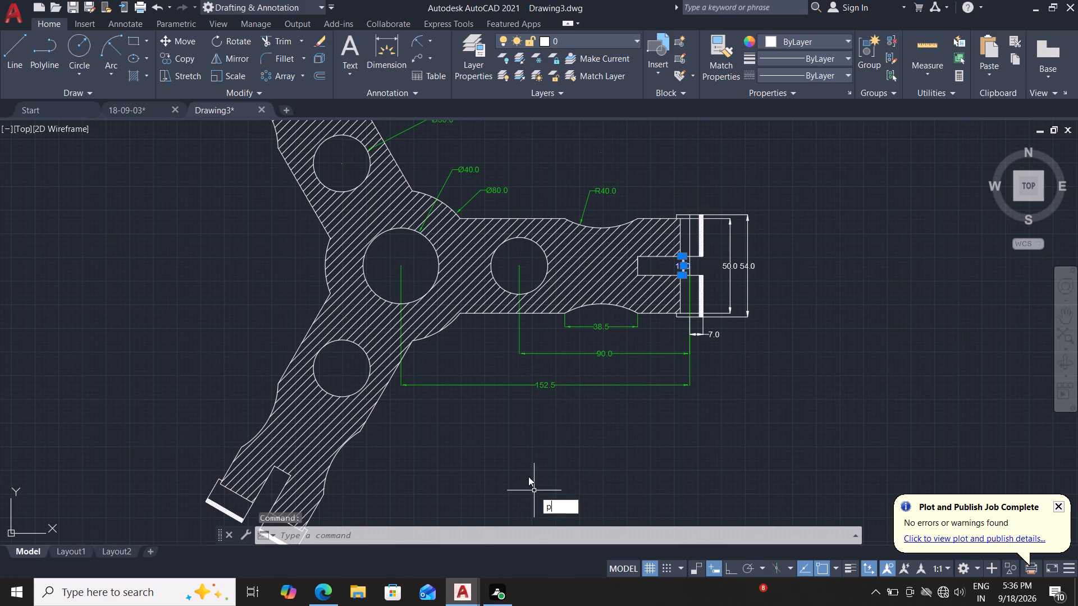
key("r")
key("Return")
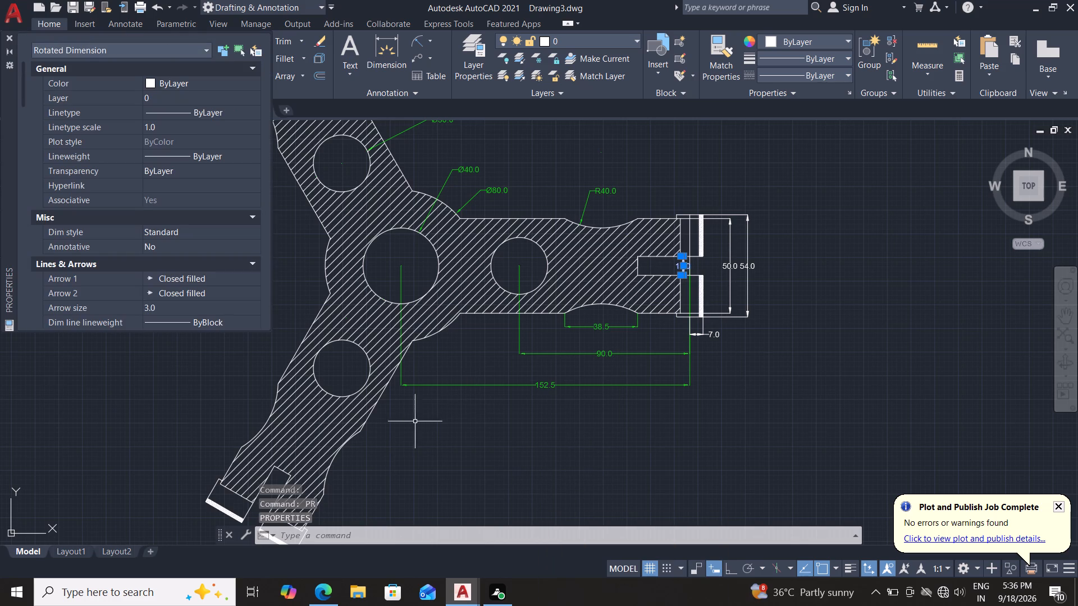
middle_click_drag(405, 425, 459, 423)
left_click(163, 76)
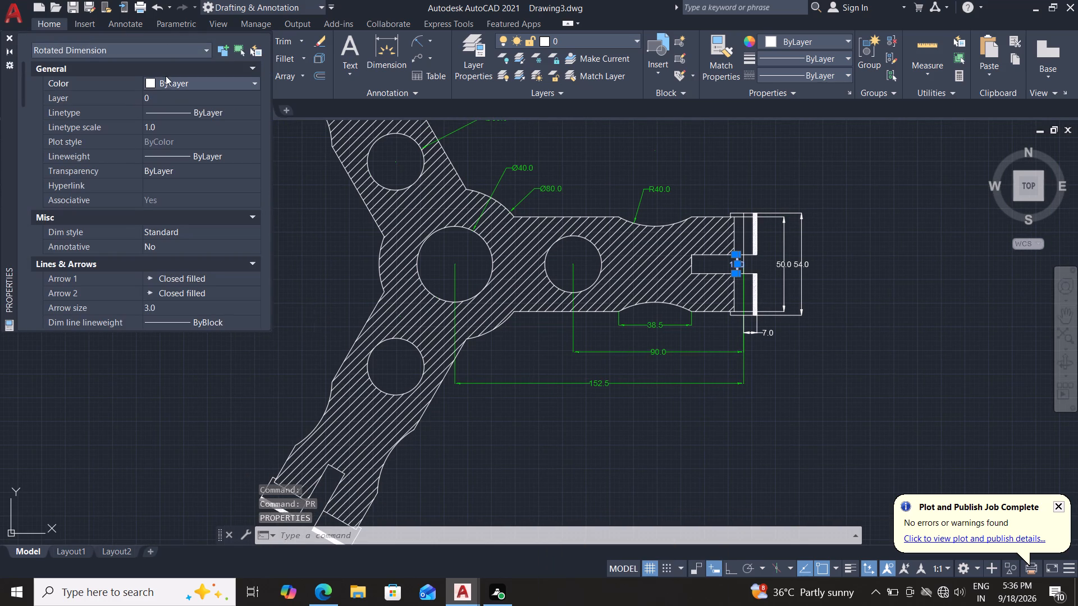
left_click(168, 77)
left_click(172, 145)
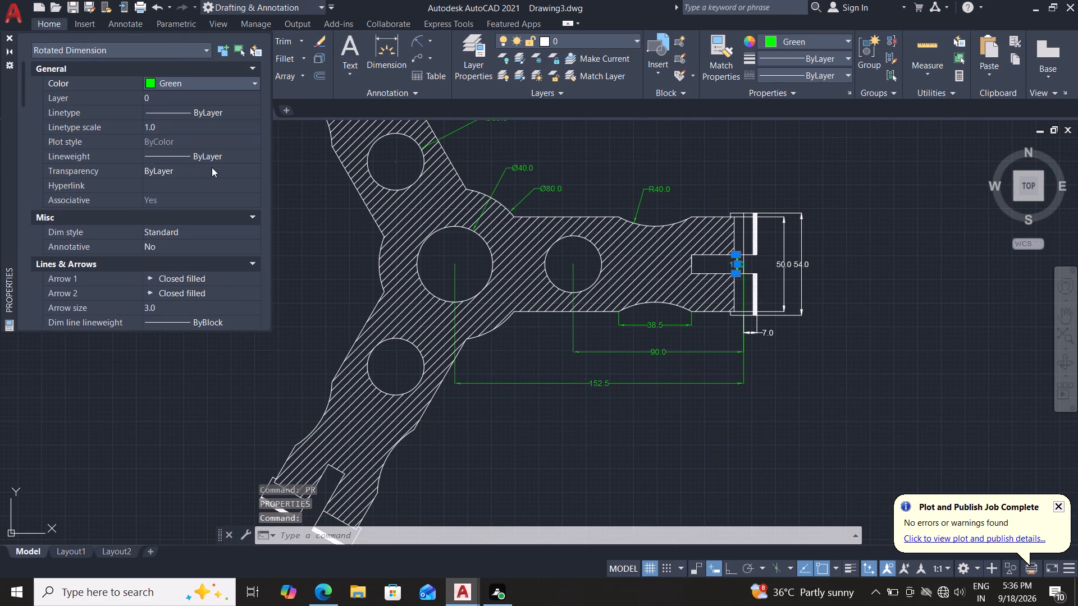
left_click_drag(212, 167, 70, 168)
type("30")
key("Return")
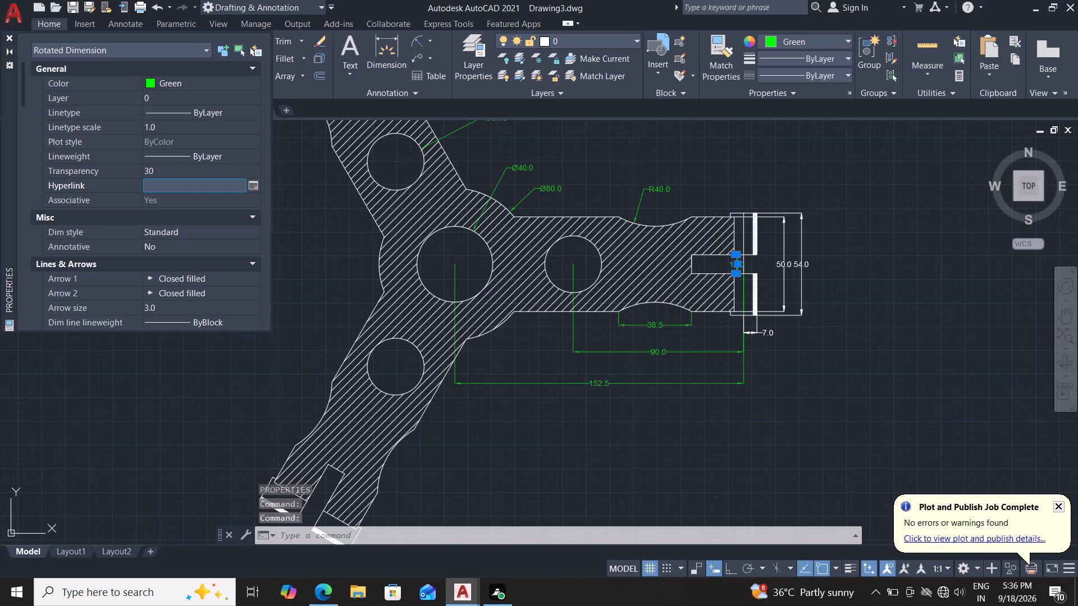
left_click(5, 39)
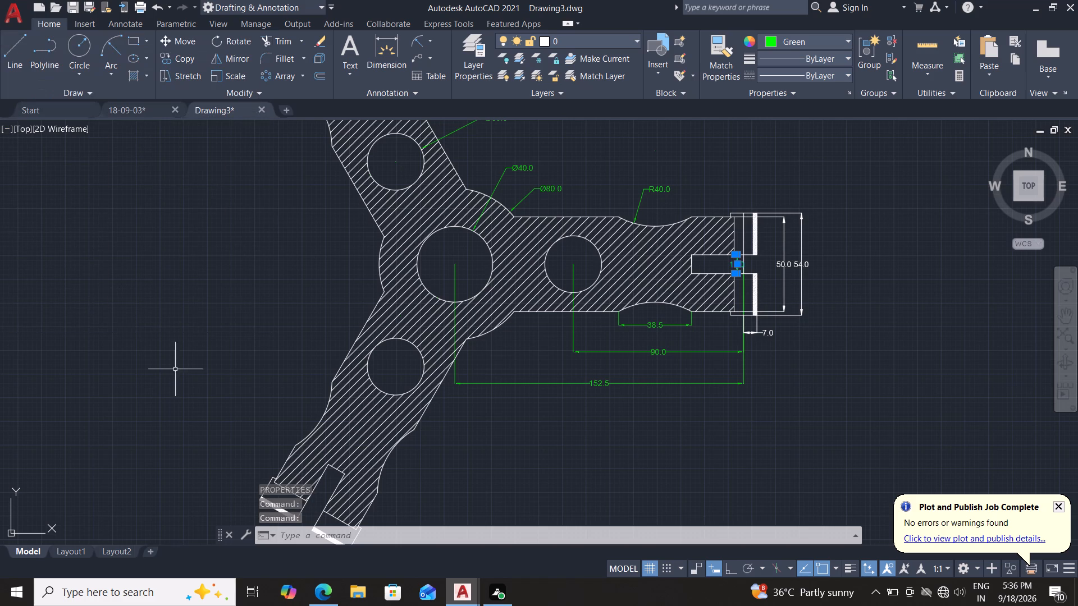
key("Escape")
key("Escape")
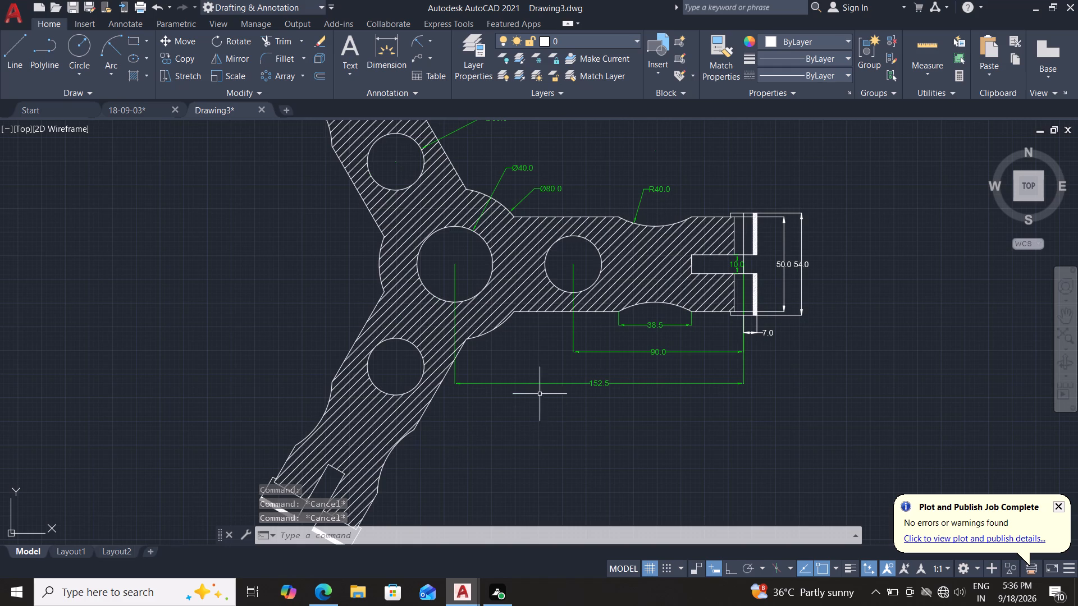
Set the outermost vertical dimension, spanning the full height of the horizontal arm's end cap, to Green with transparency 30.
middle_click_drag(526, 351, 458, 389)
scroll(458, 389, "down", 1)
scroll(588, 374, "up", 2)
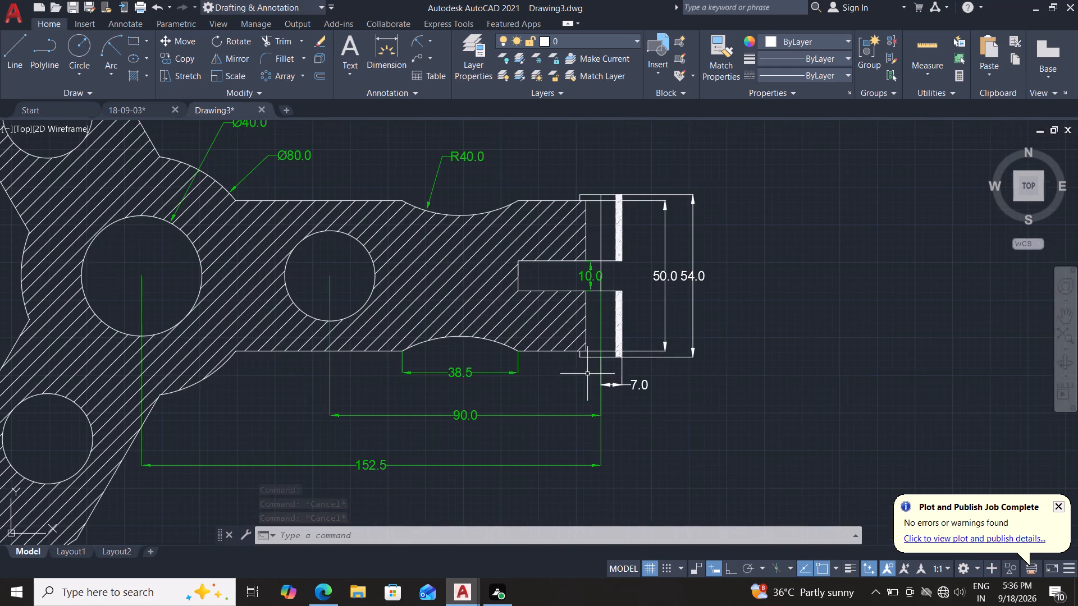
left_click(690, 270)
type("pr")
key("Return")
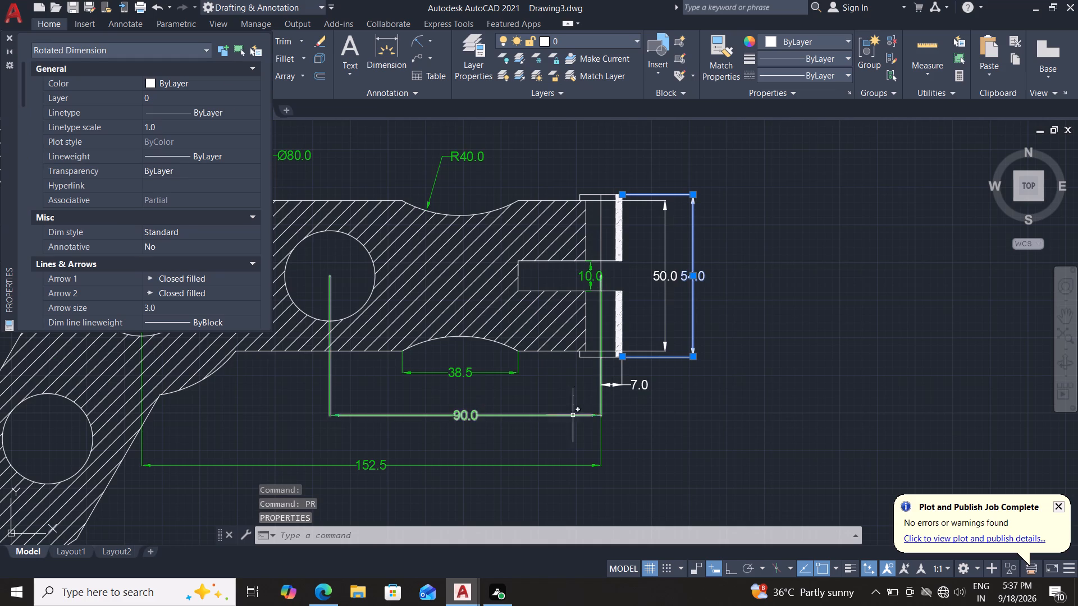
double_click(189, 77)
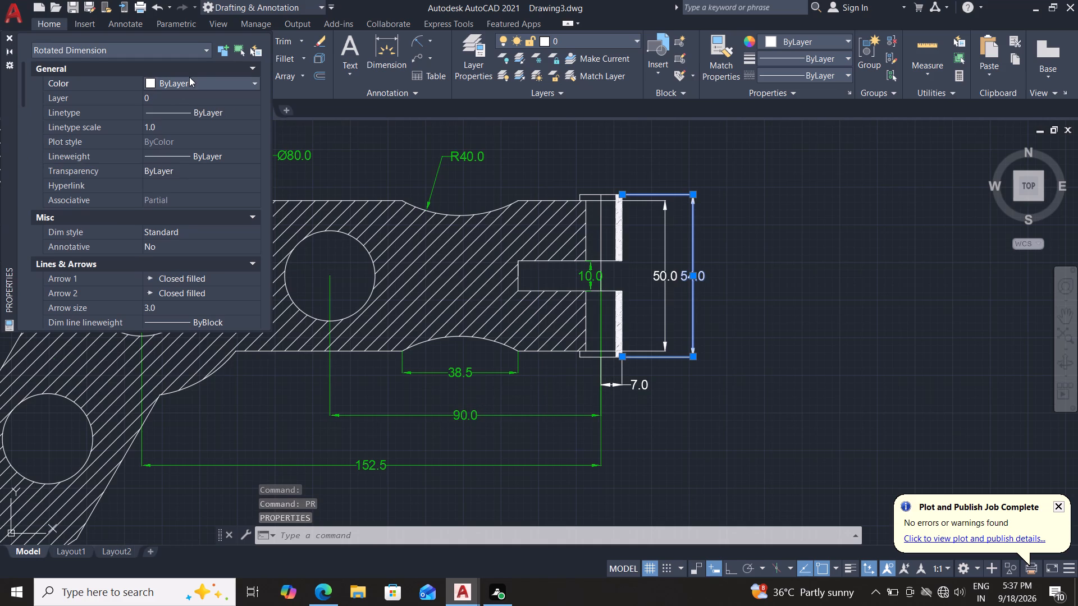
left_click(192, 143)
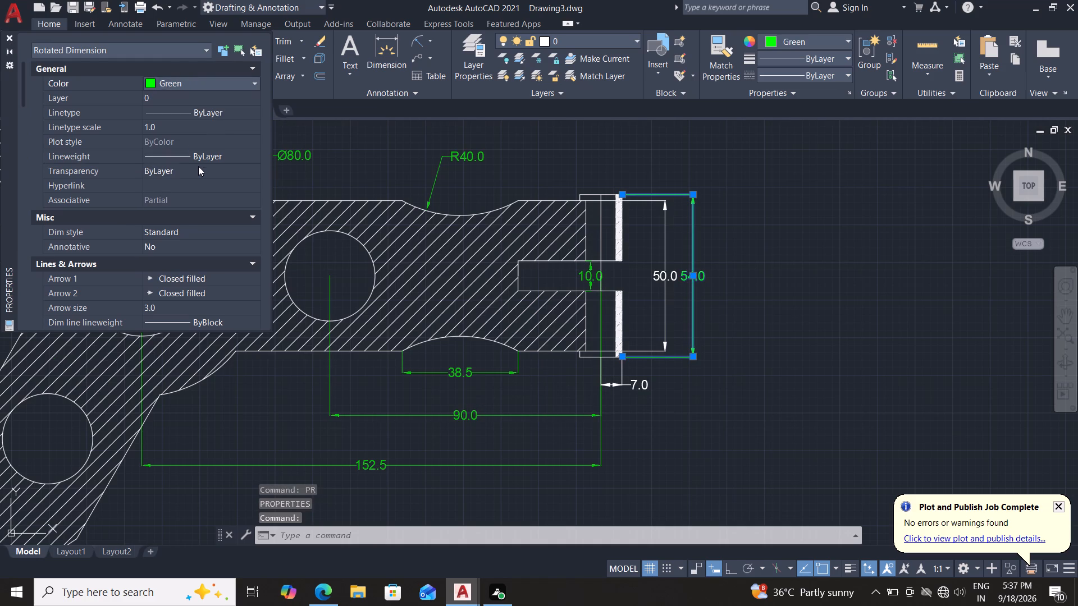
left_click_drag(197, 167, 83, 183)
type("30")
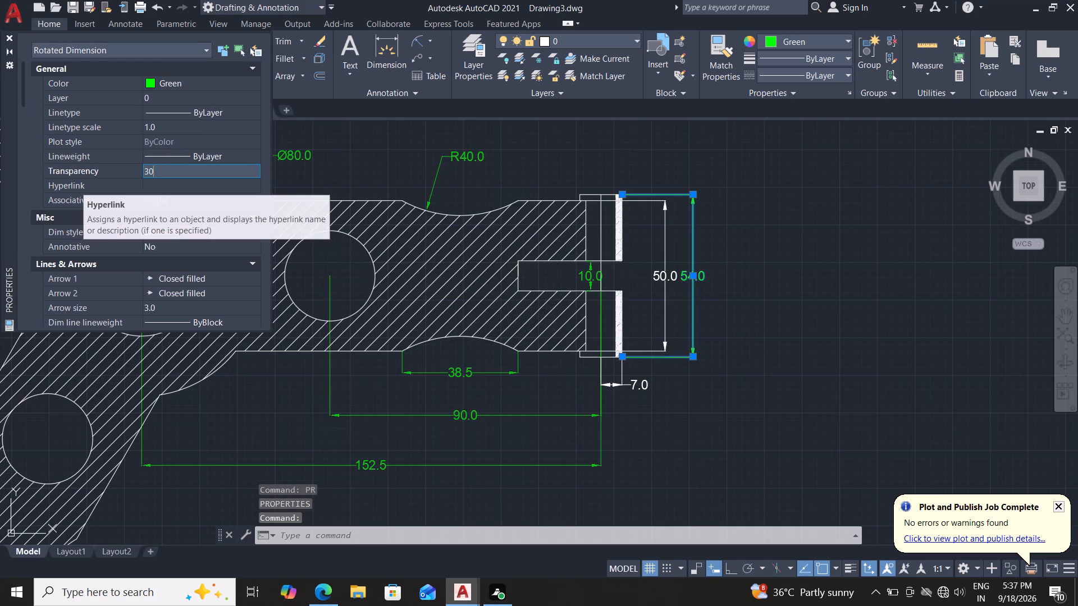
key("Return")
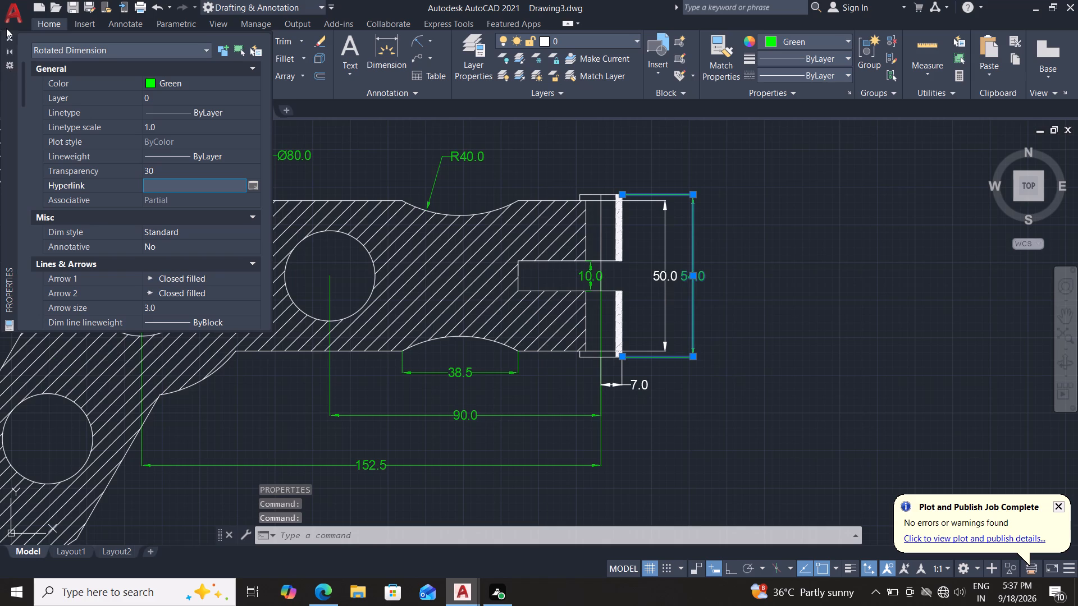
left_click(8, 36)
key("Escape")
key("Escape")
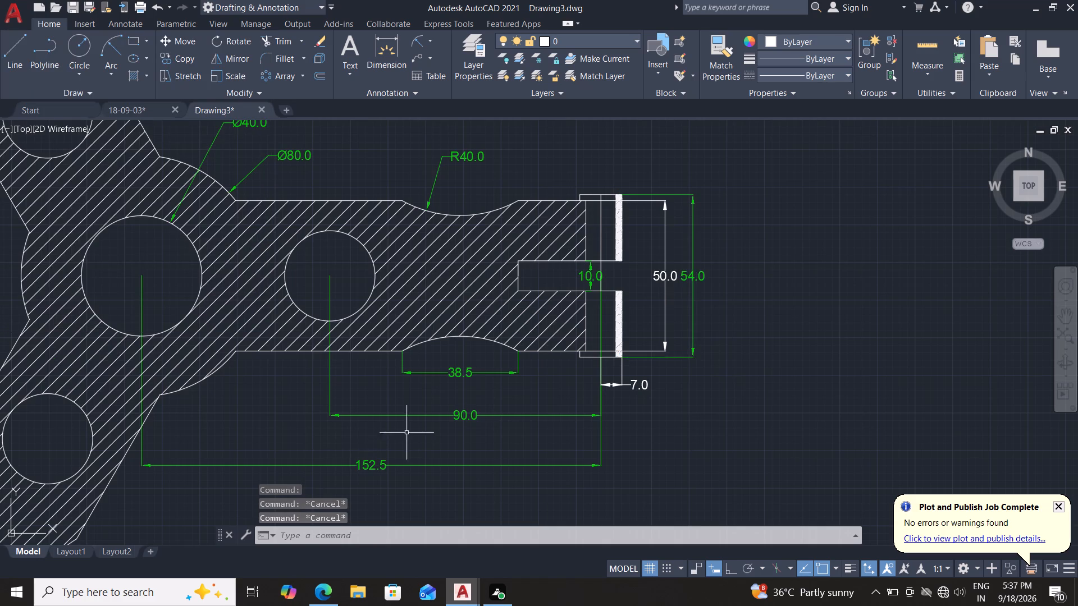
Set the short horizontal dimension below the horizontal arm's end cap to Green with transparency 30.
left_click(637, 382)
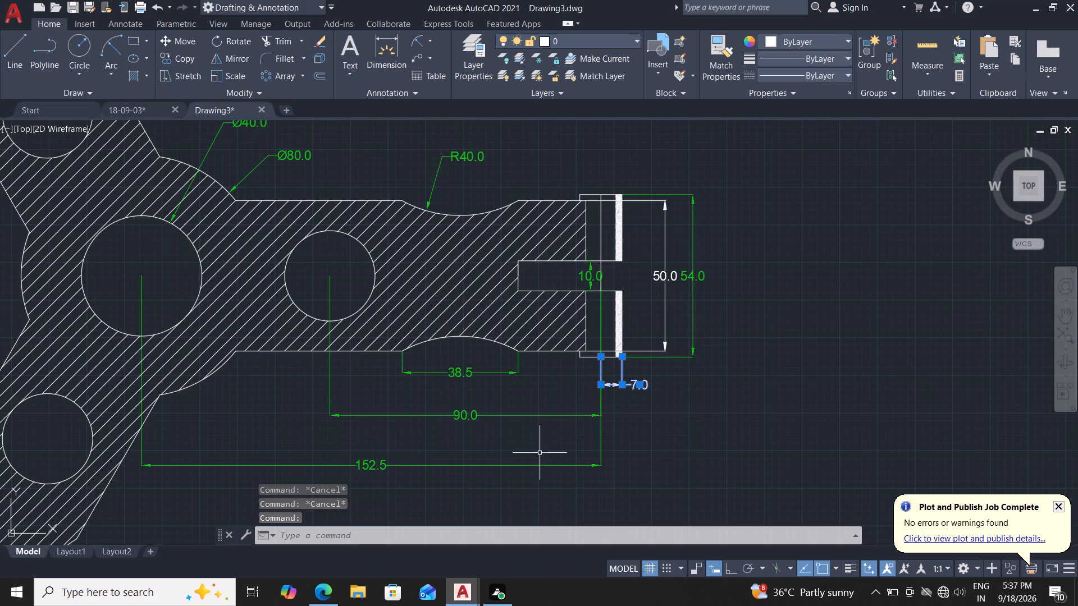
key("p")
key("r")
key("Return")
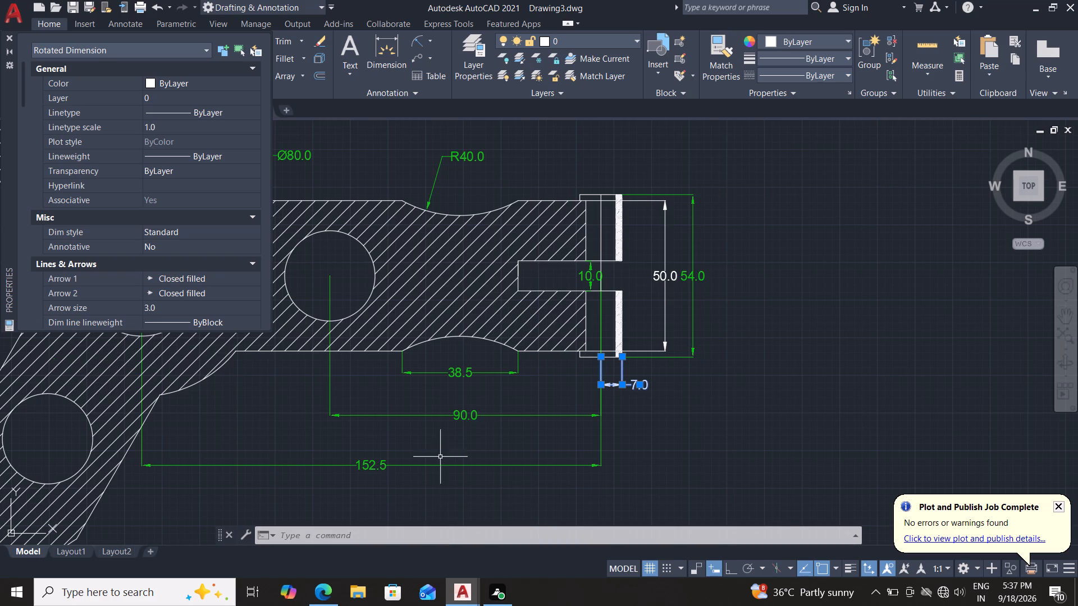
double_click(170, 79)
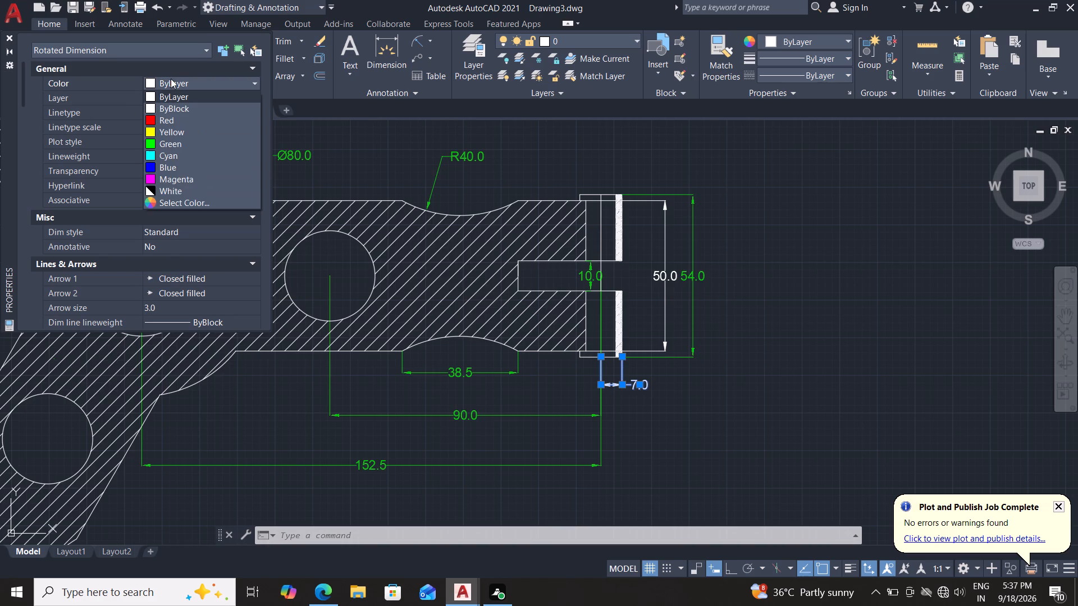
left_click(188, 148)
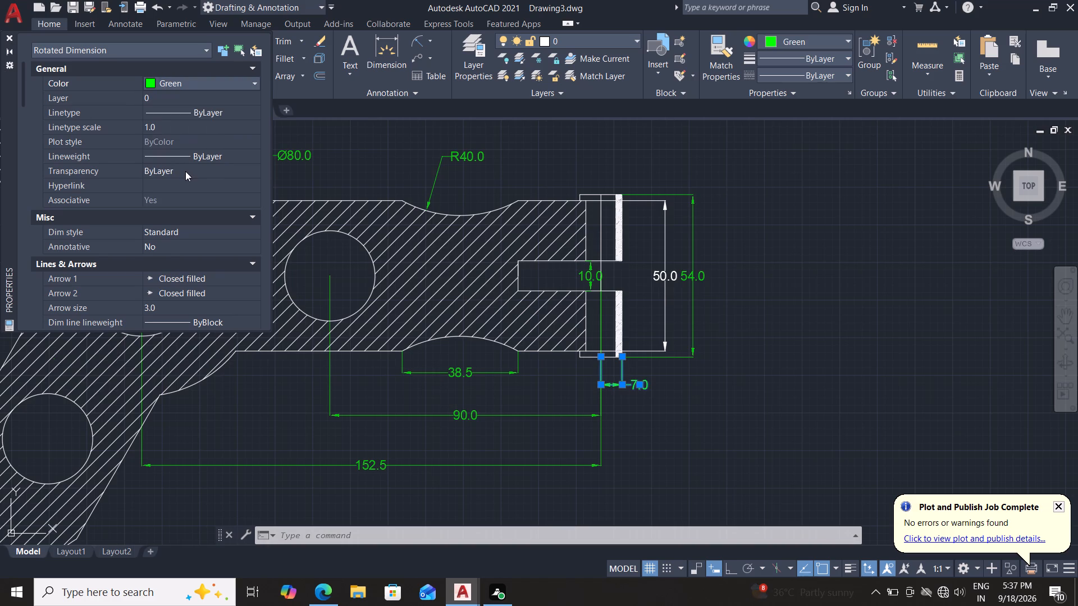
left_click_drag(185, 171, 8, 182)
type("30")
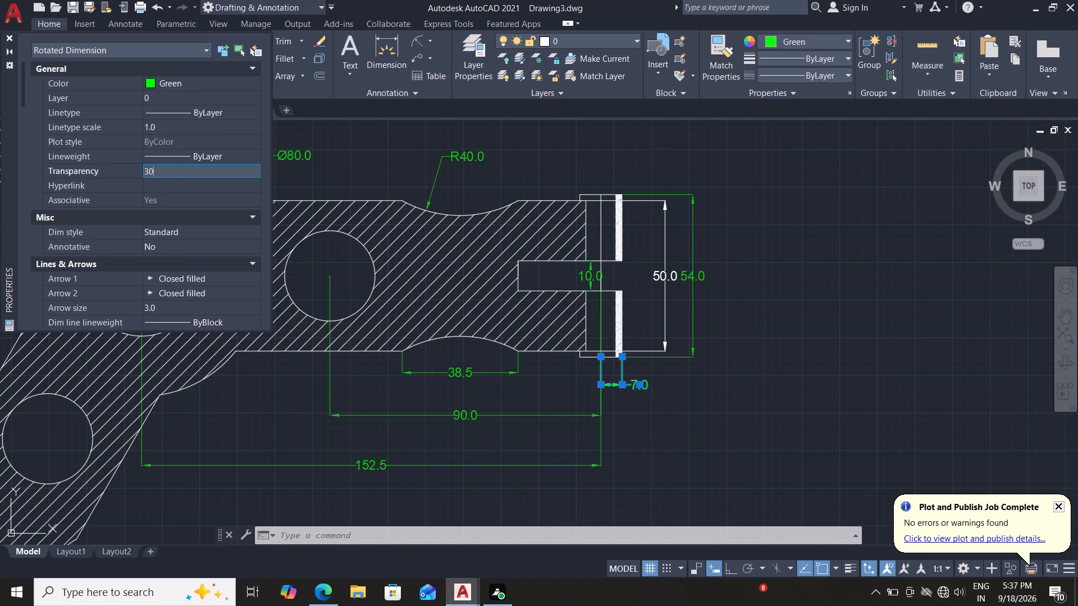
key("Return")
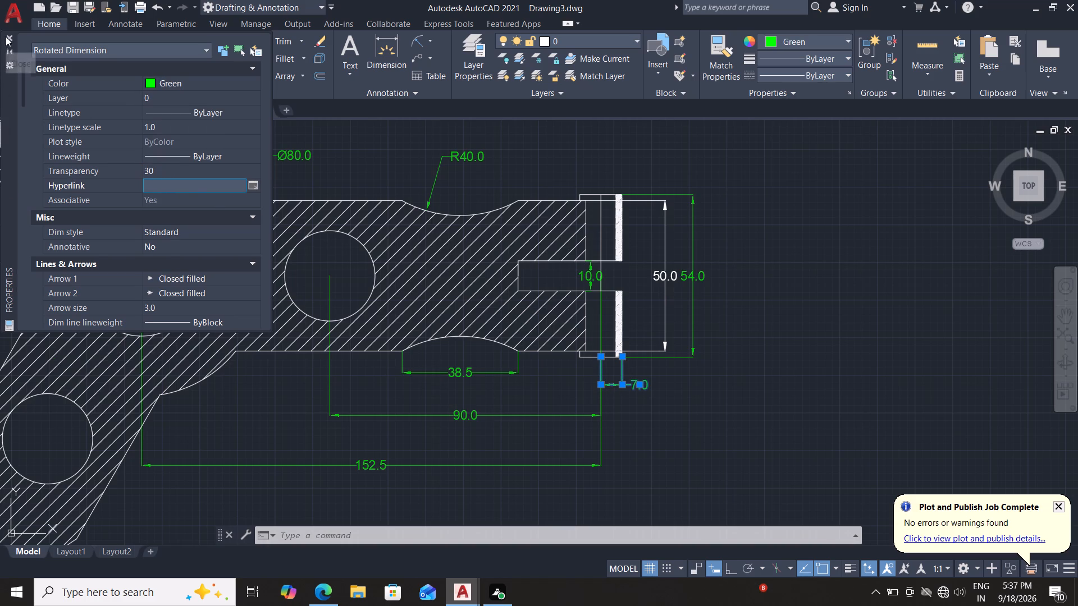
left_click(6, 36)
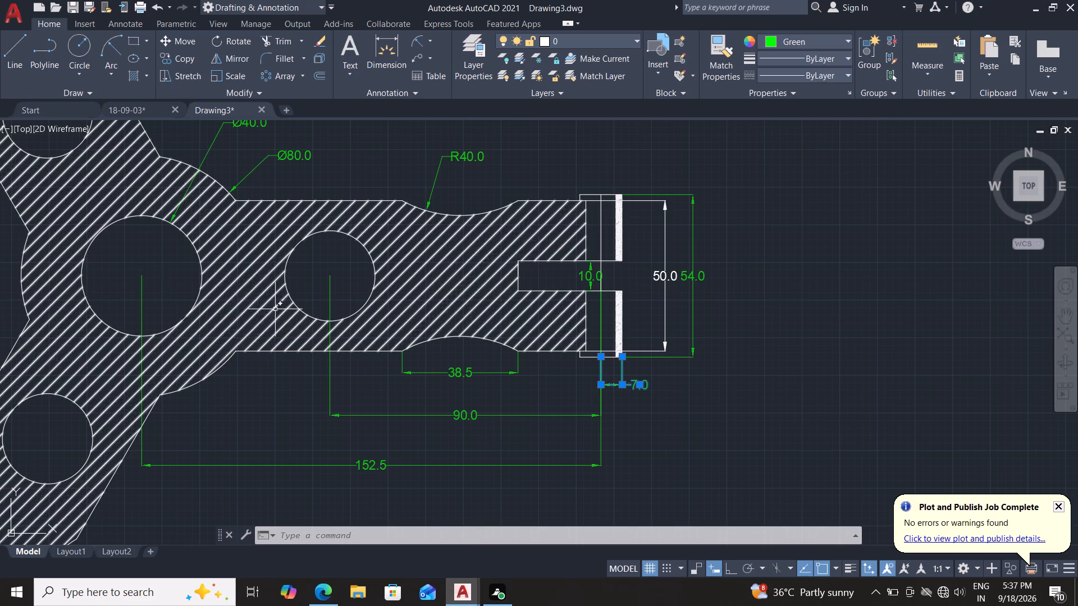
key("Escape")
key("Escape")
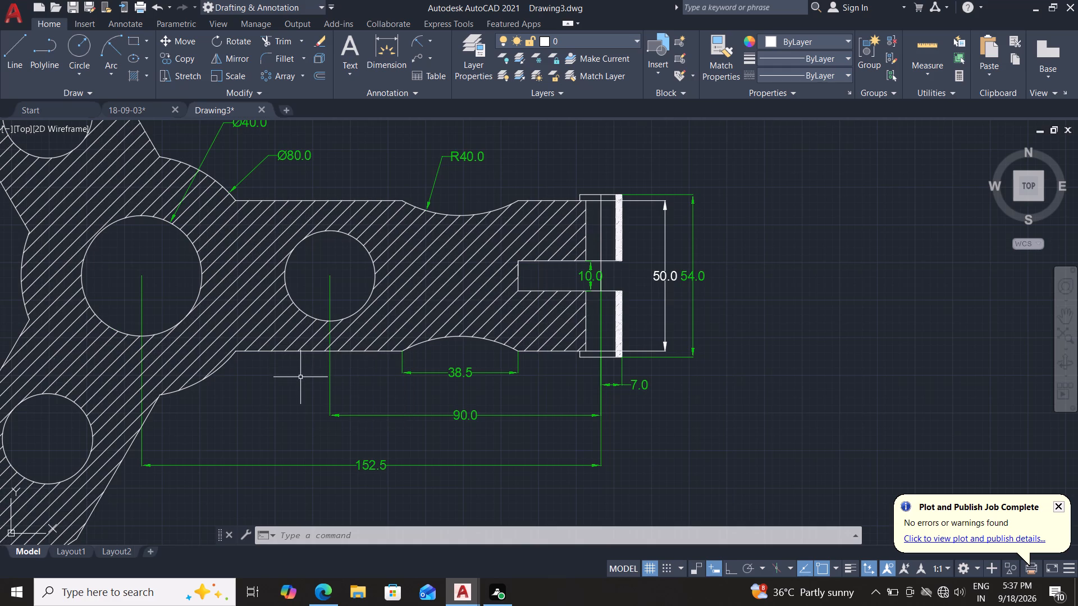
Set the inner vertical dimension beside the end cap, spanning the horizontal arm's width, to Green with transparency 30.
scroll(292, 369, "down", 2)
middle_click_drag(274, 377, 290, 374)
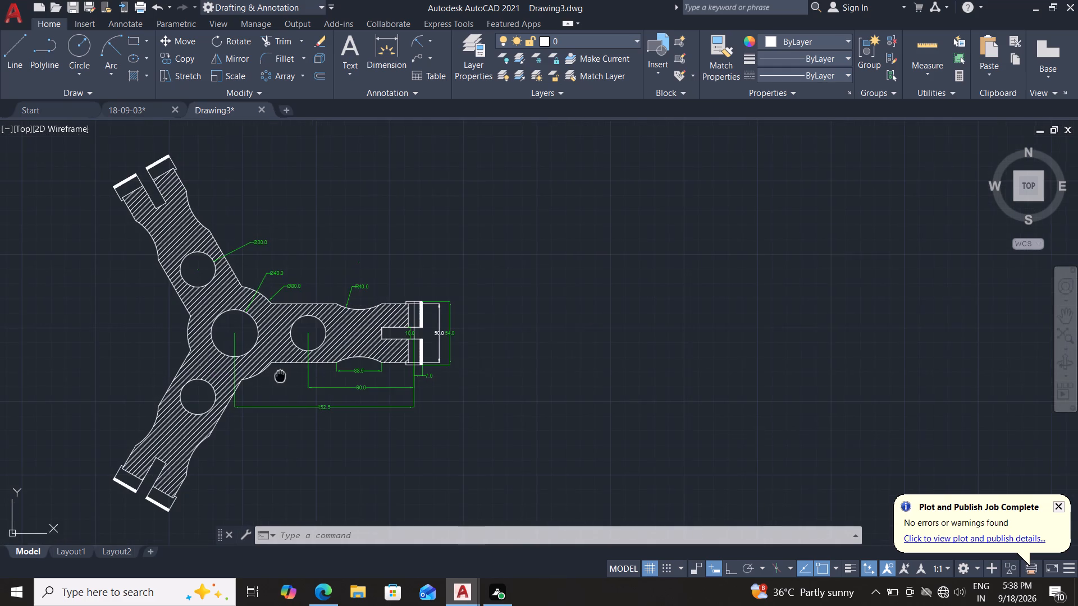
middle_click_drag(290, 374, 362, 324)
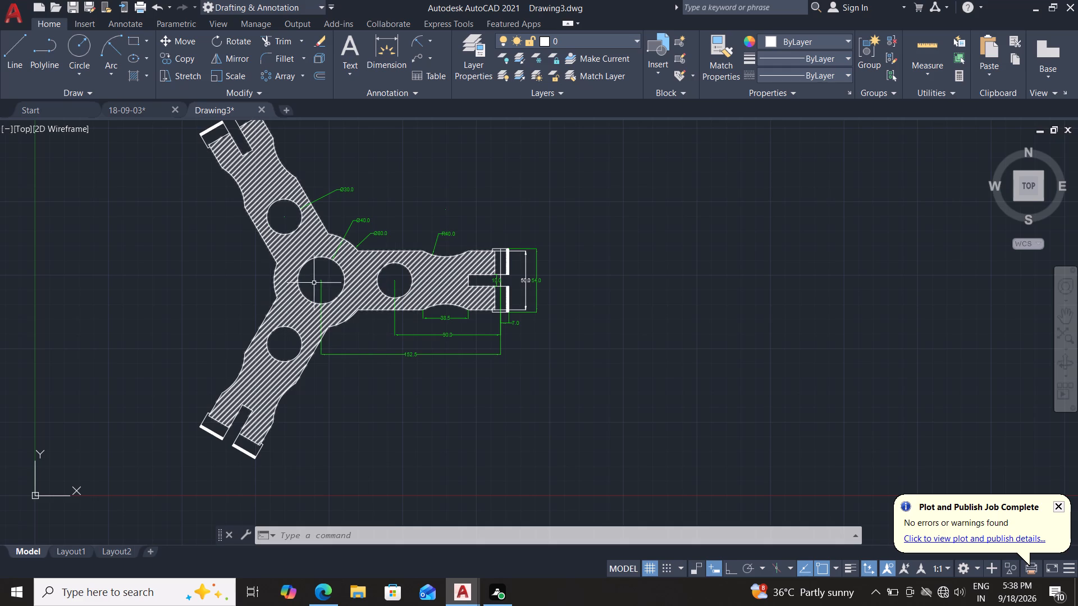
scroll(430, 297, "up", 1)
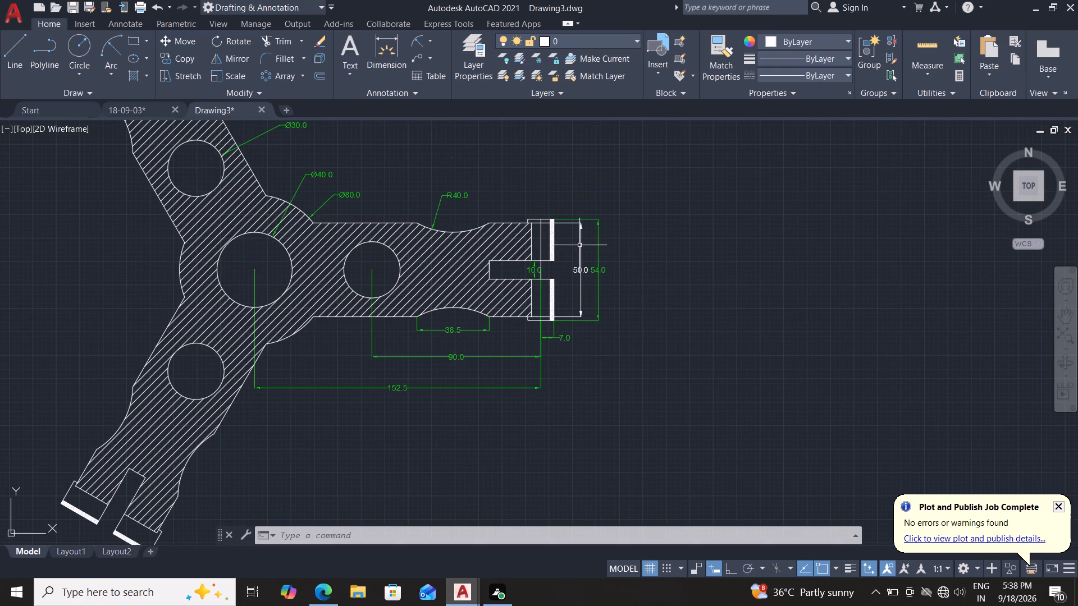
left_click(581, 246)
type("pr")
key("Return")
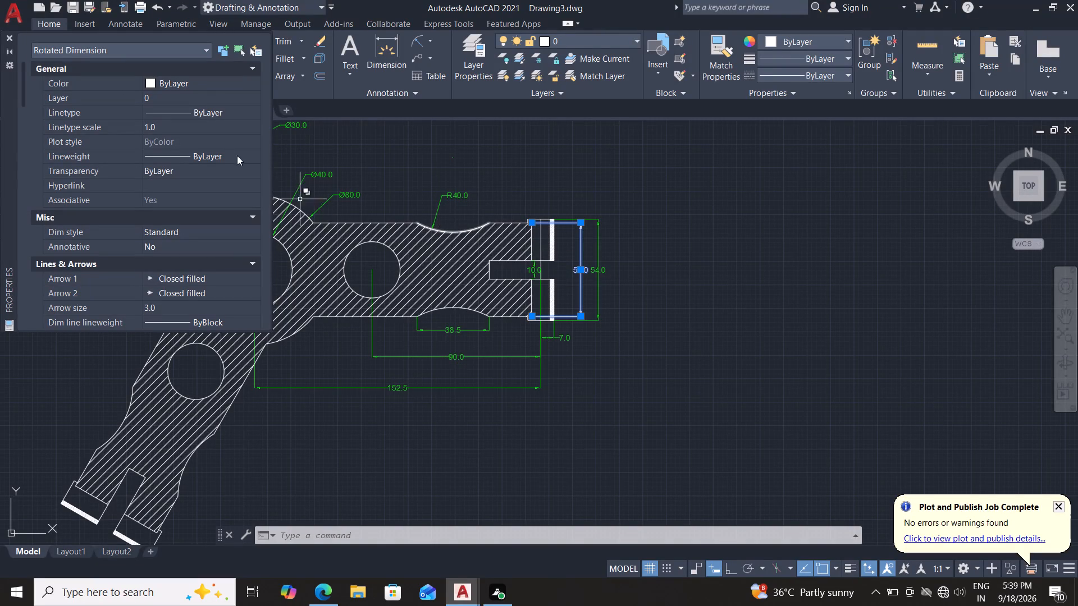
left_click(193, 75)
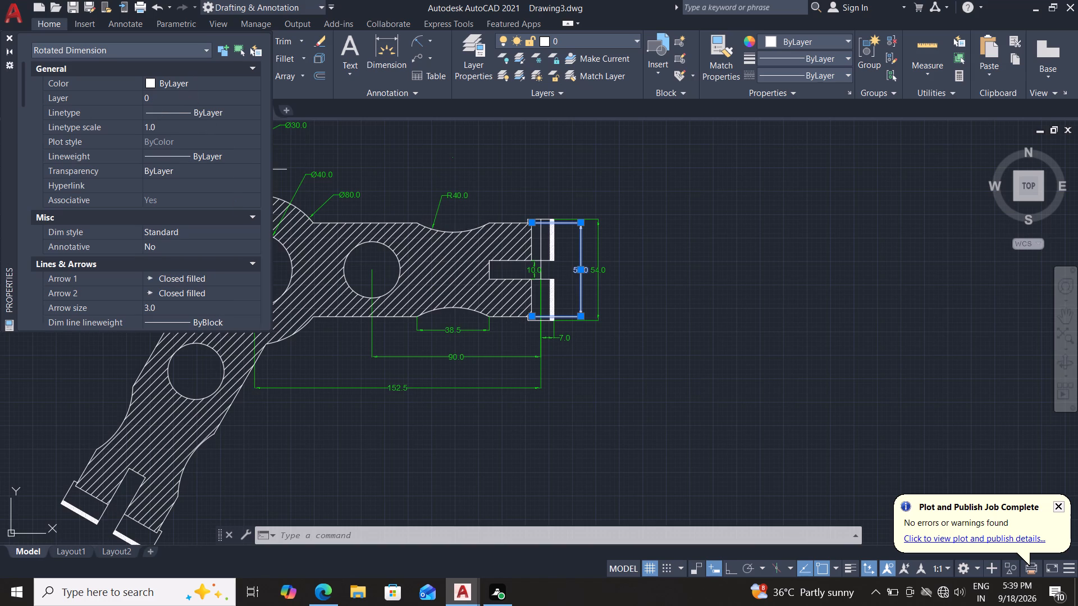
left_click(190, 82)
left_click(204, 81)
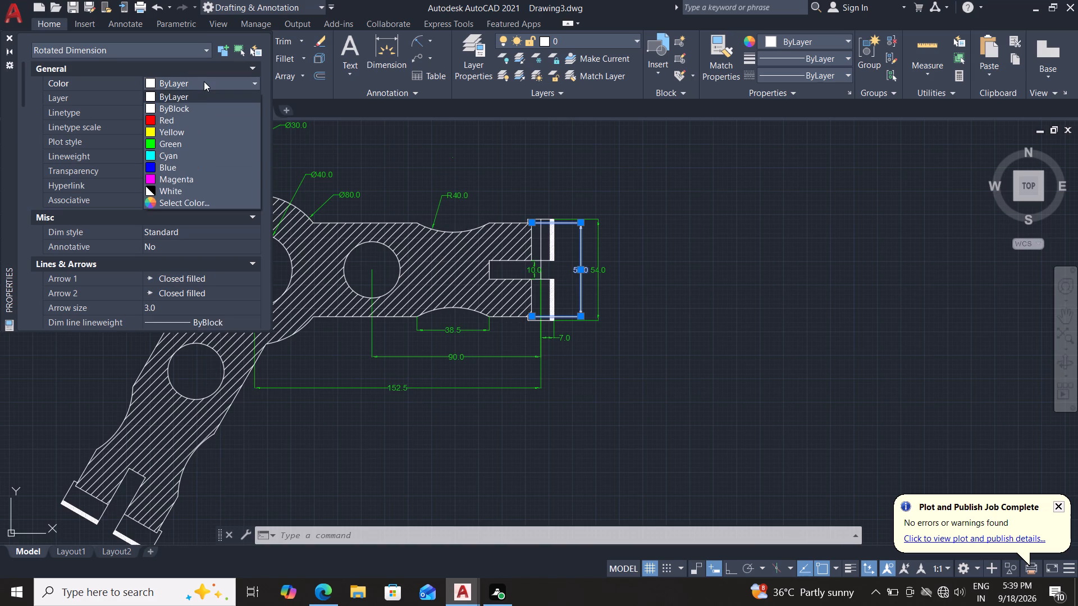
left_click(184, 139)
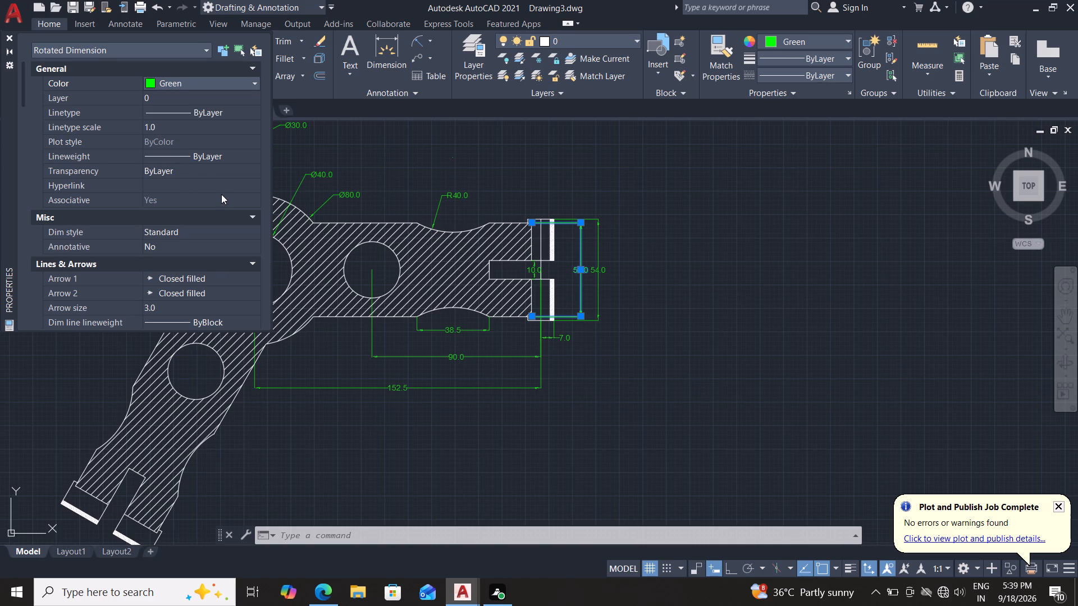
left_click_drag(195, 174, 98, 166)
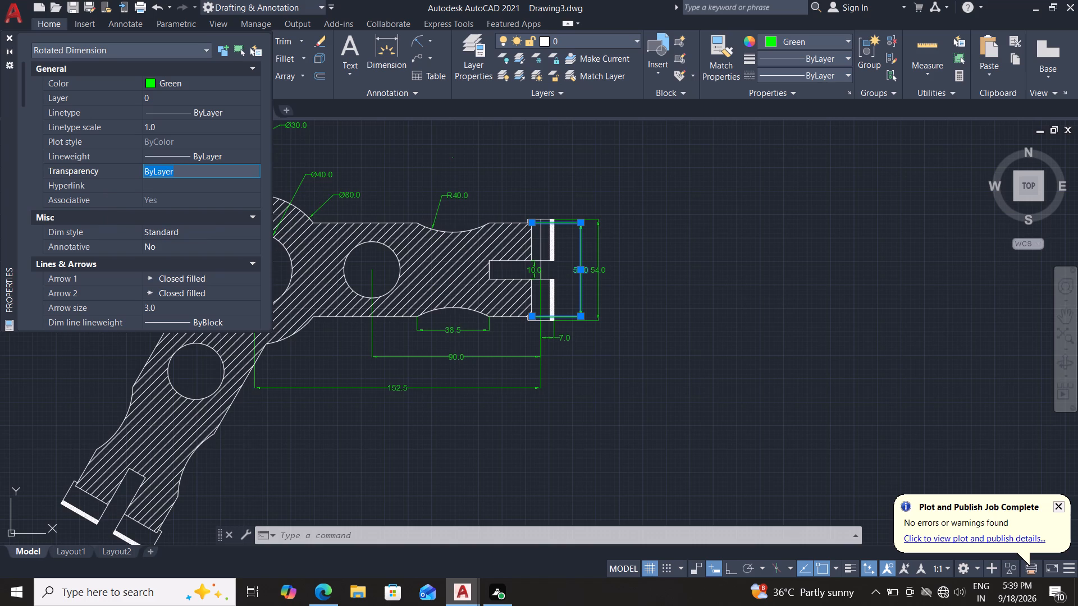
type("30")
key("Return")
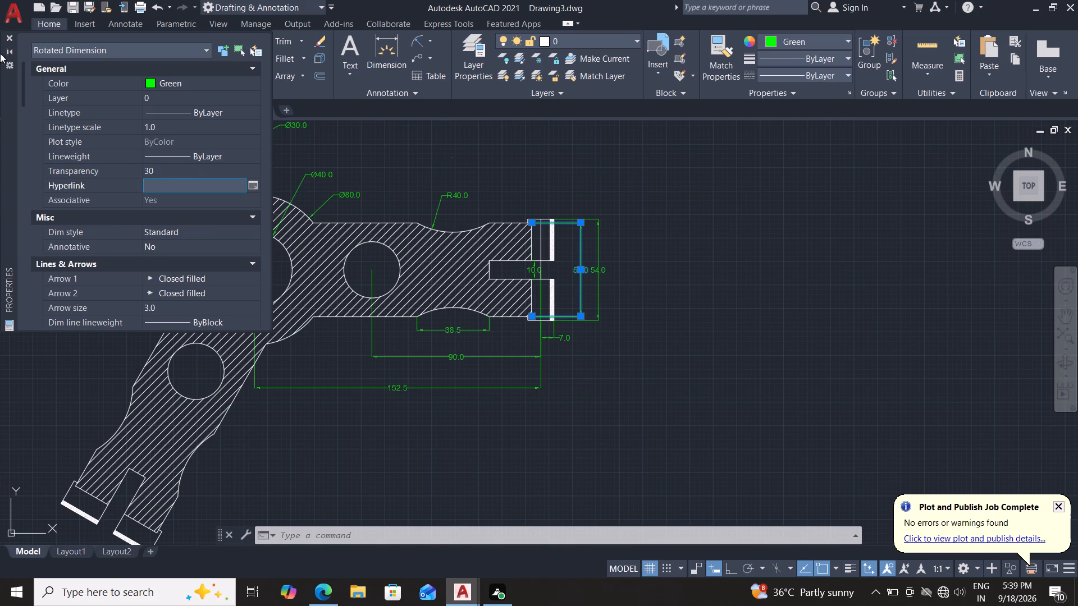
left_click(7, 35)
key("Escape")
key("Escape")
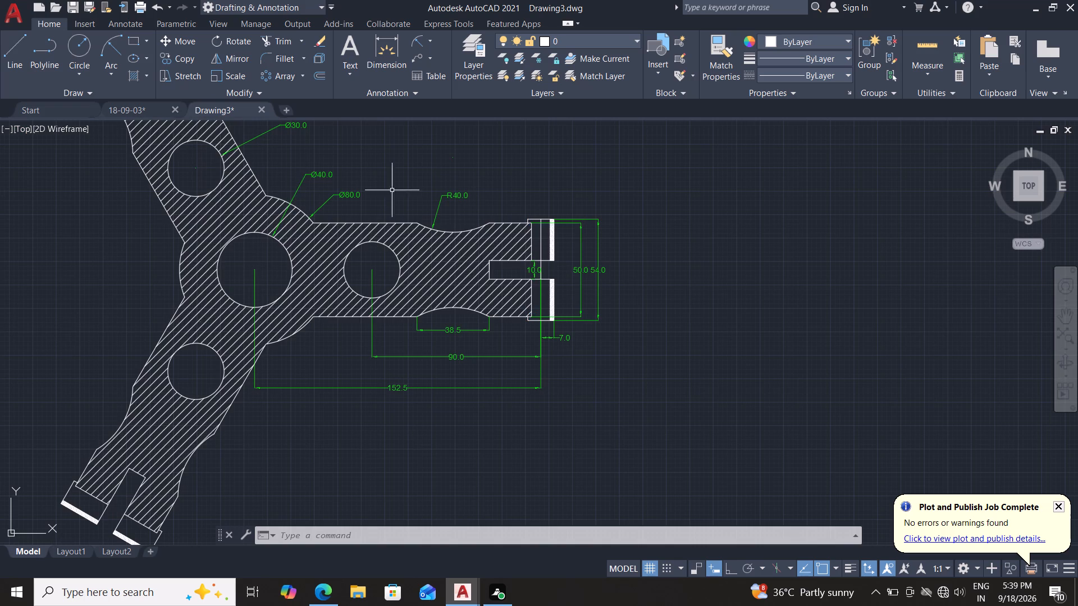
Check the whole three-arm hub and its restyled dimensions, both close up and in full view.
middle_click_drag(407, 181, 508, 295)
scroll(499, 259, "down", 1)
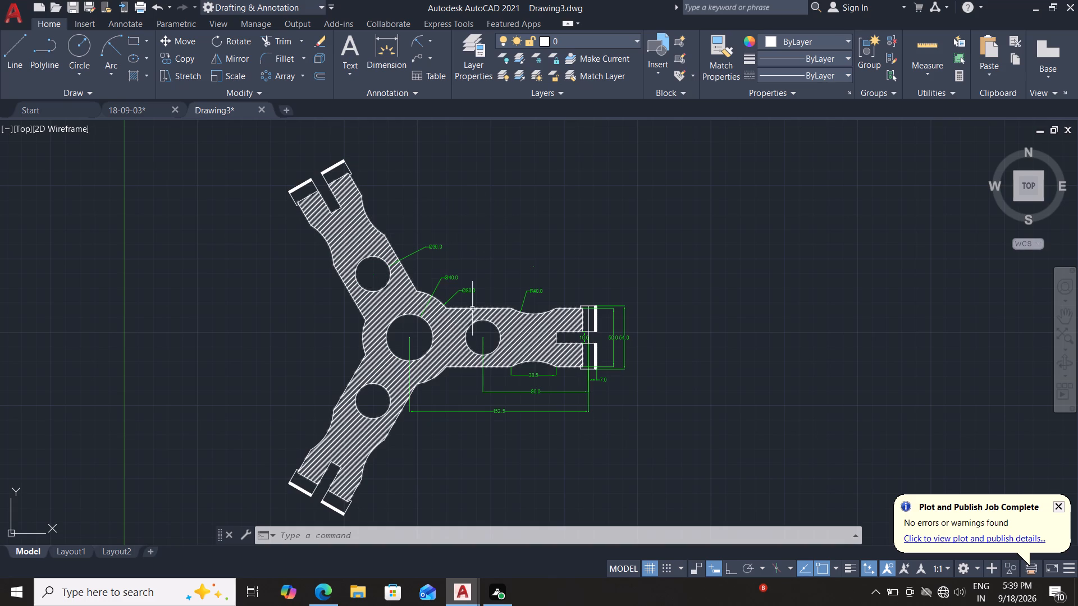
scroll(459, 309, "up", 2)
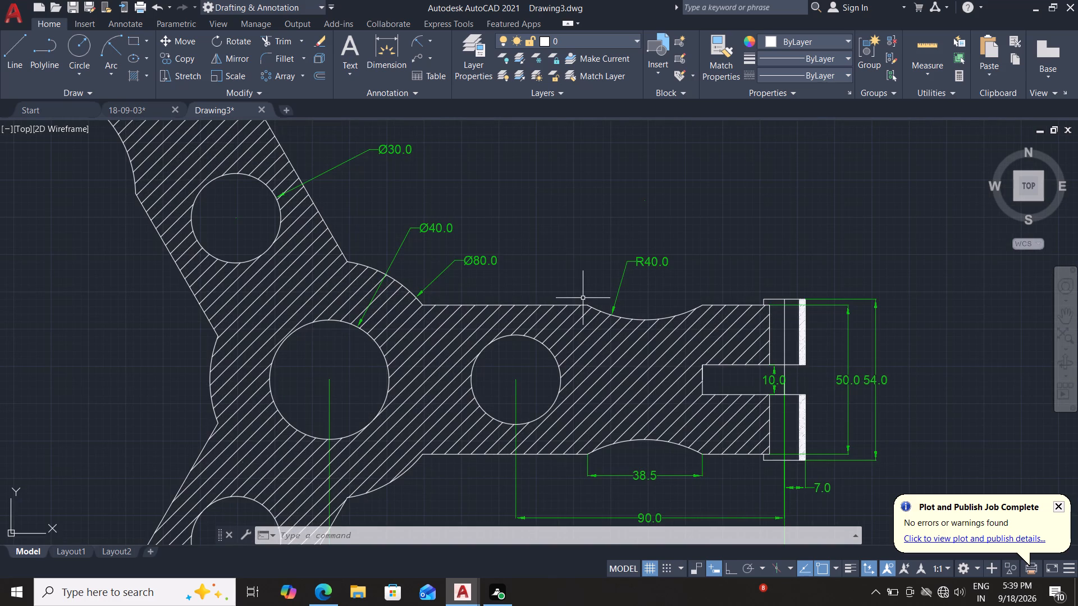
scroll(584, 297, "down", 1)
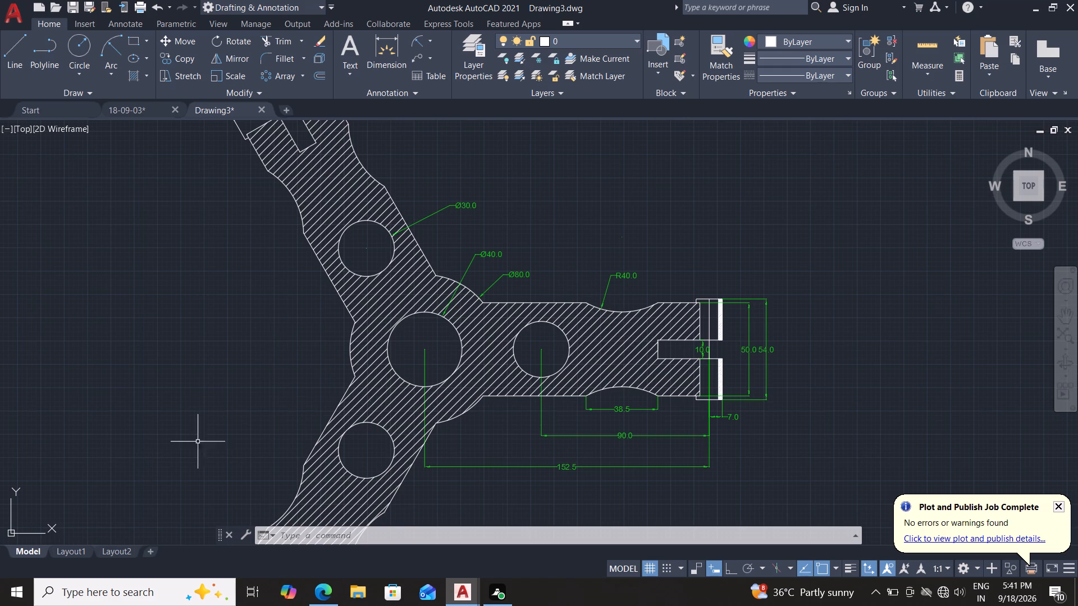
scroll(253, 412, "down", 3)
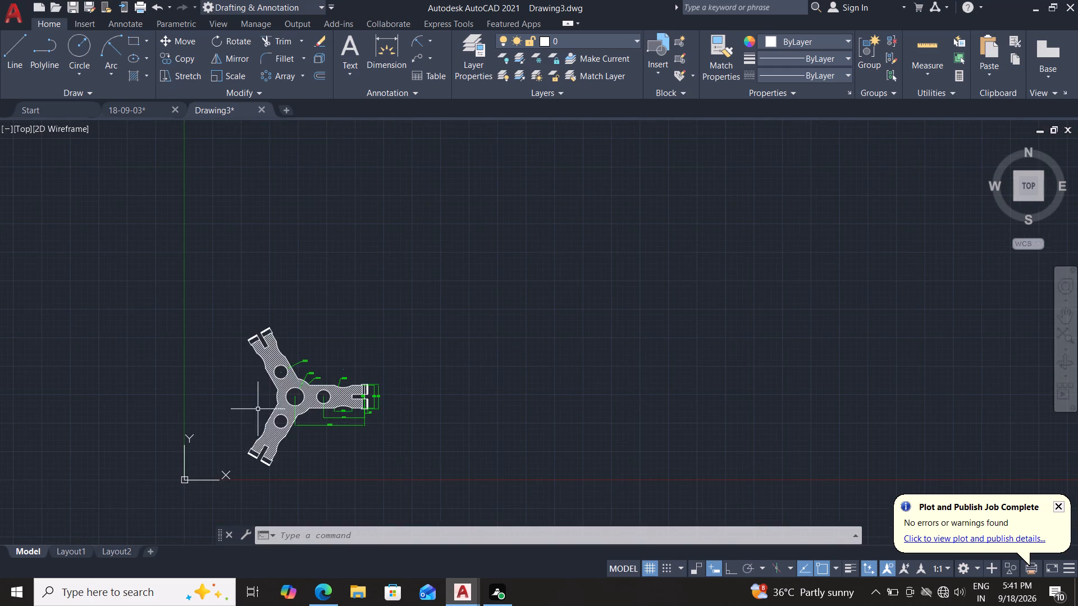
scroll(264, 407, "up", 2)
middle_click_drag(244, 416, 274, 384)
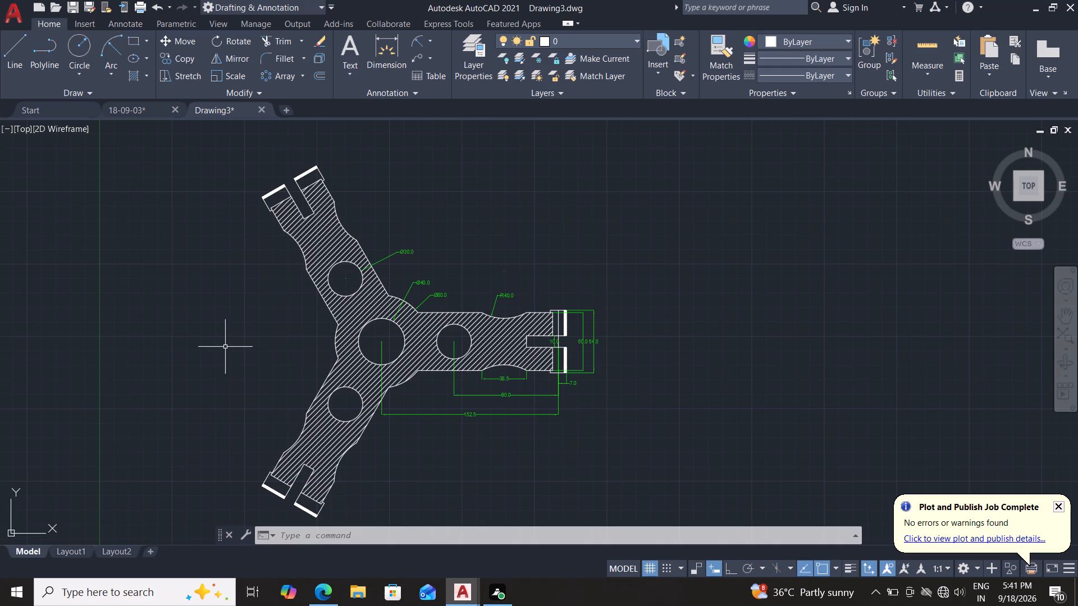
Save the drawing under the file name 18-09-04 in the Documents folder.
left_click(9, 3)
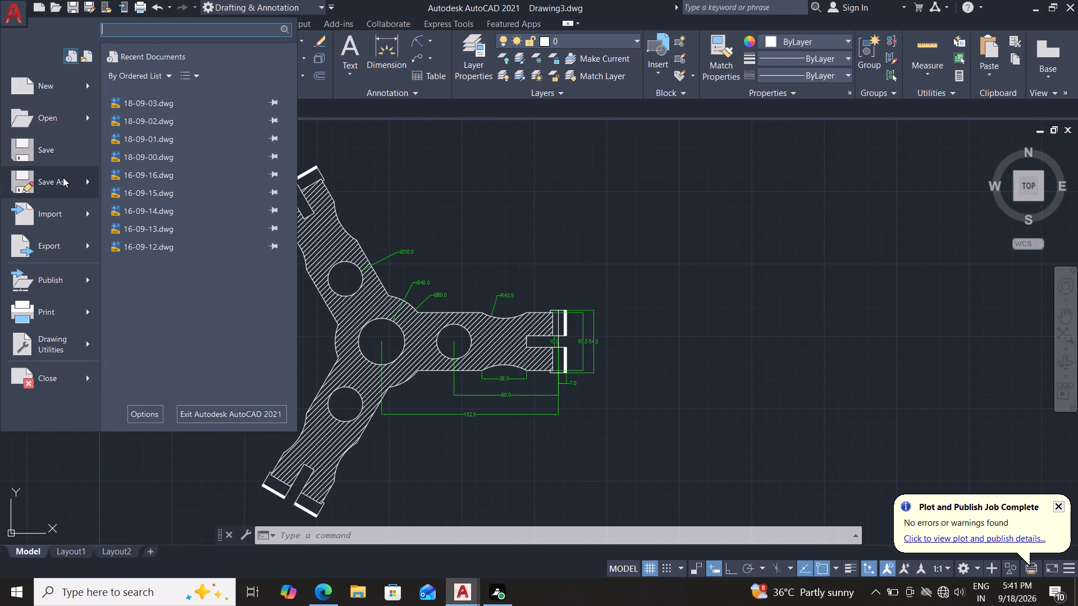
left_click(63, 177)
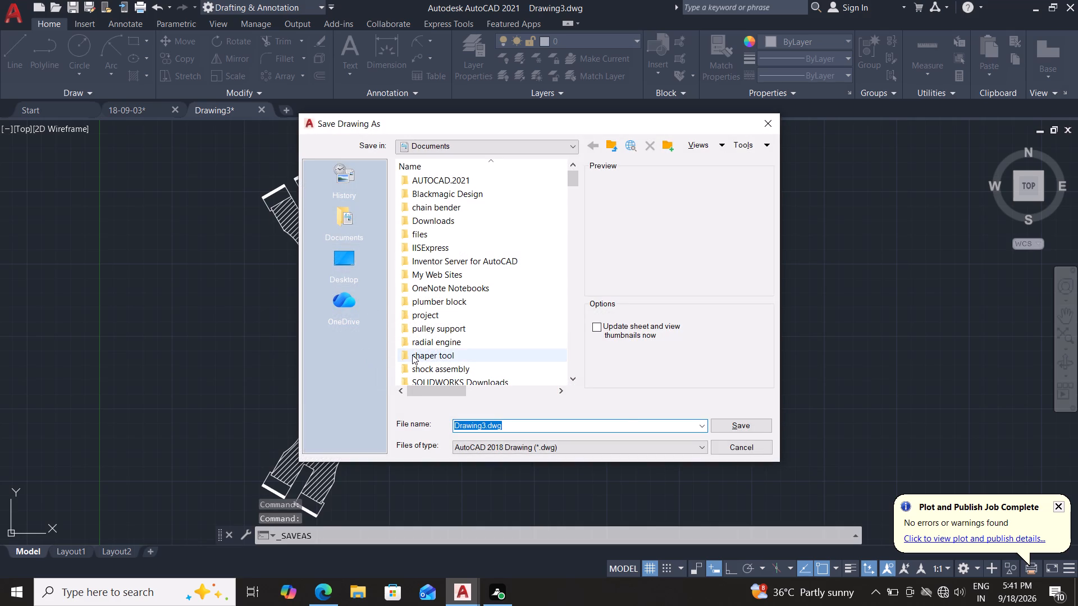
type("18")
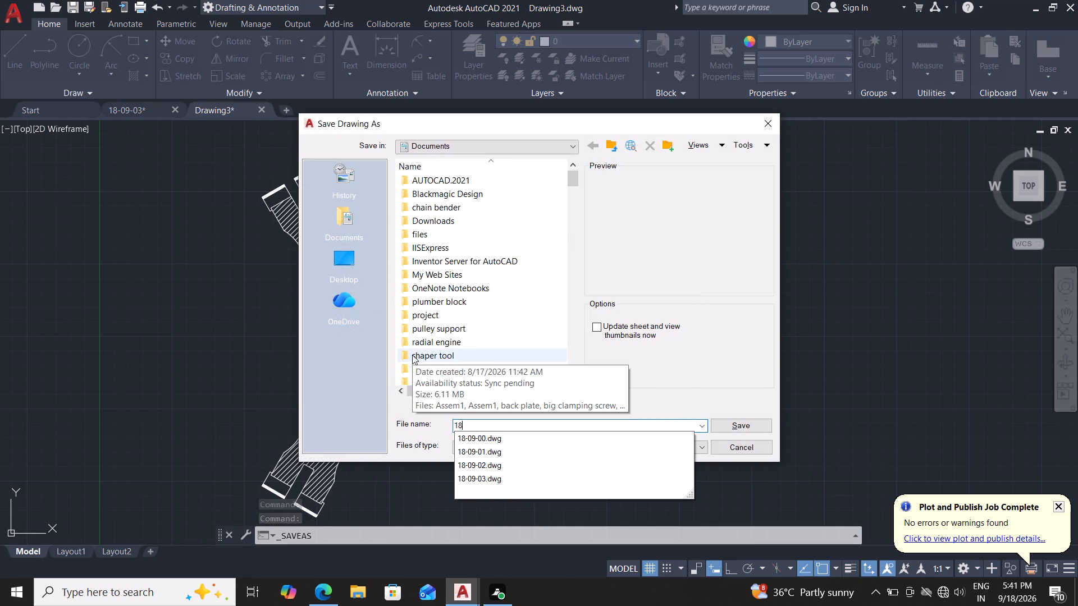
type("-0")
type("9-0")
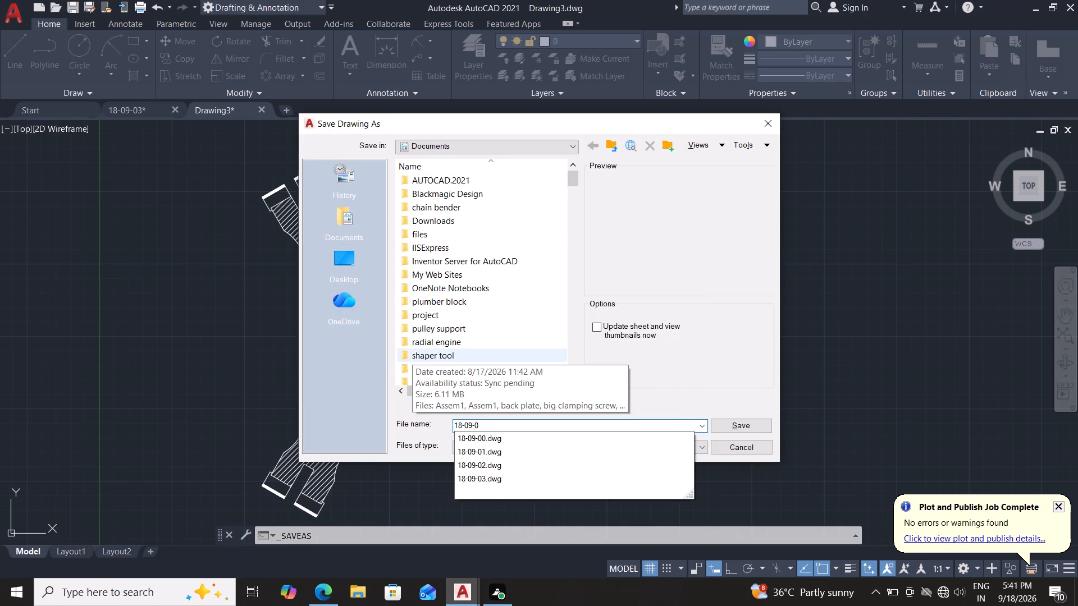